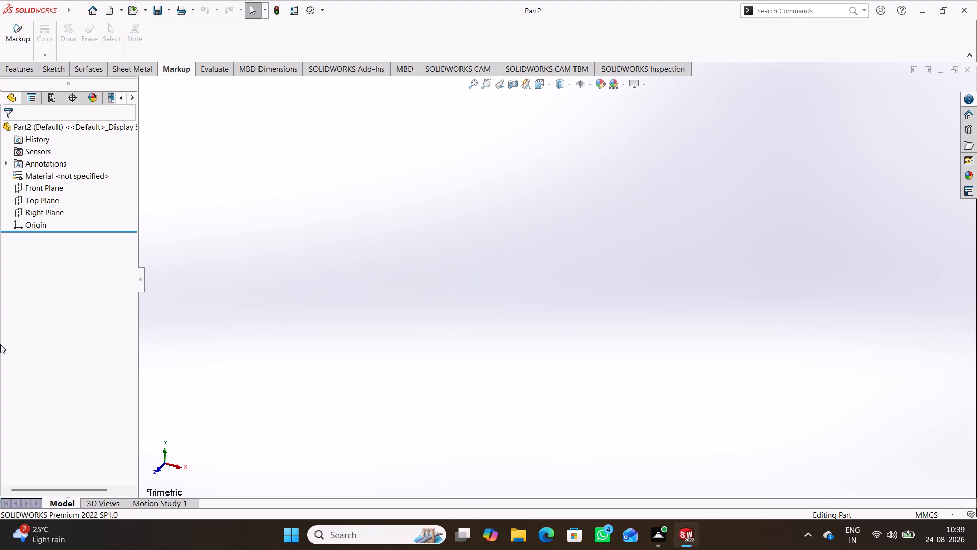
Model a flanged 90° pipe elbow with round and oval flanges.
On the Front Plane, sketch a horizontal line about 48 mm from the origin, a tangent arc curving down, and a vertical line about 36 mm long.
{"action": "left_click", "coordinate": [58, 189]}
{"action": "left_click", "coordinate": [68, 175]}
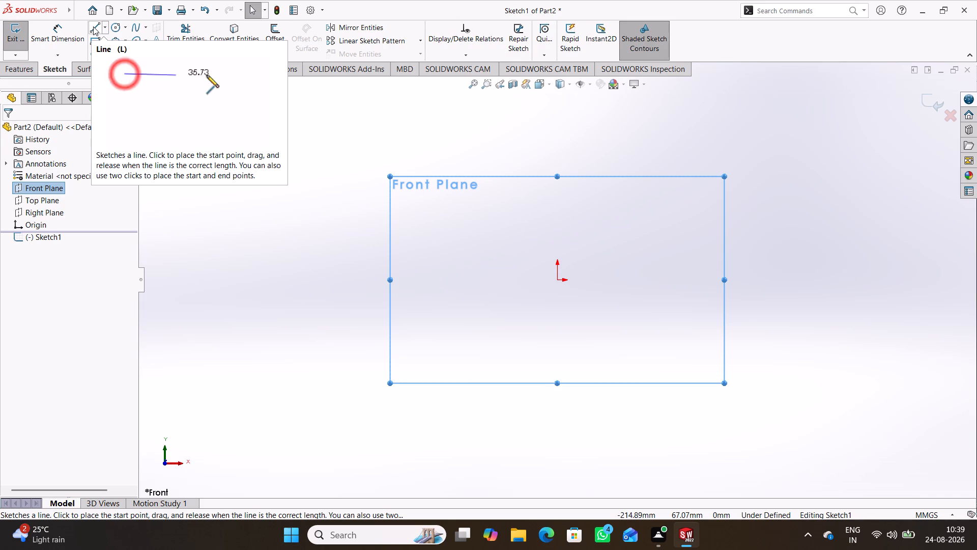
{"action": "left_click", "coordinate": [93, 26]}
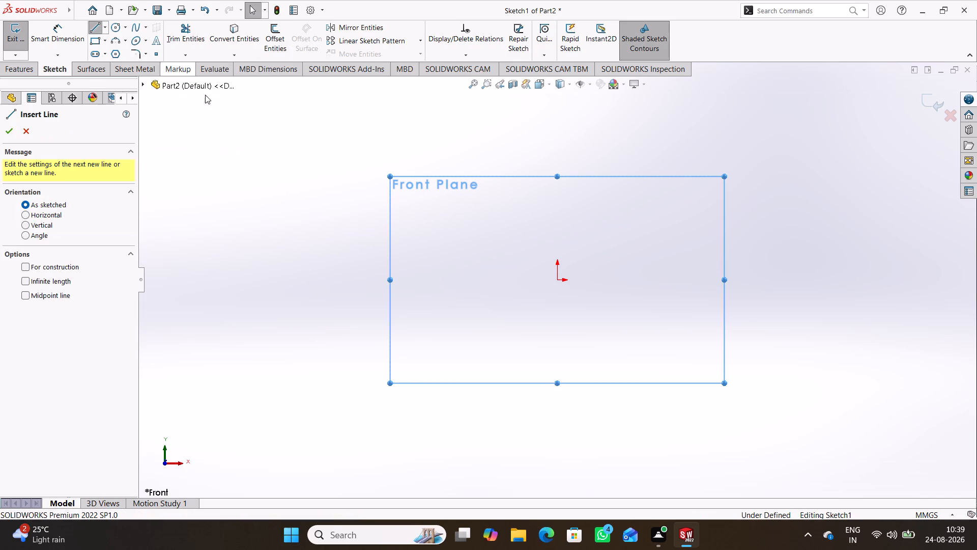
{"action": "left_click", "coordinate": [559, 279]}
{"action": "left_click", "coordinate": [647, 281]}
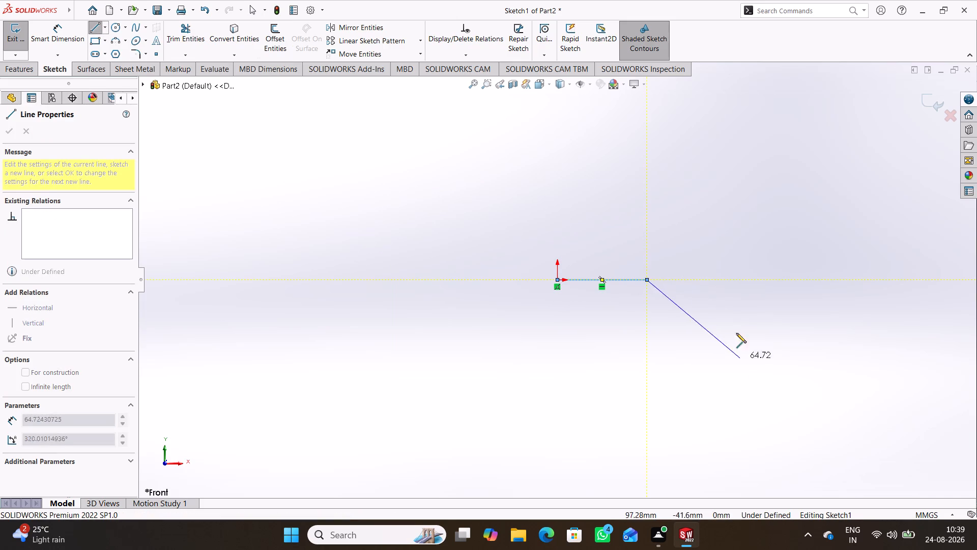
{"action": "left_click", "coordinate": [712, 351]}
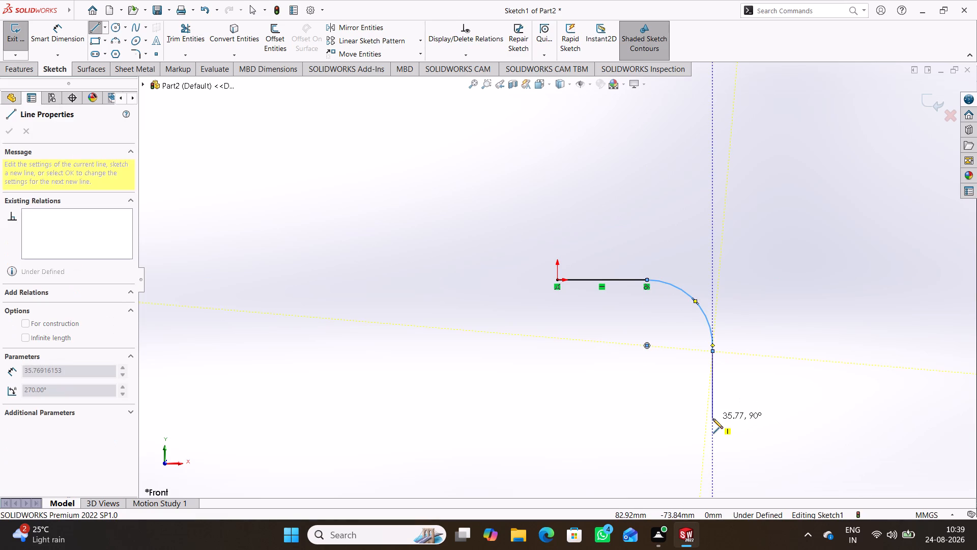
{"action": "left_click", "coordinate": [713, 419]}
{"action": "right_click", "coordinate": [800, 283]}
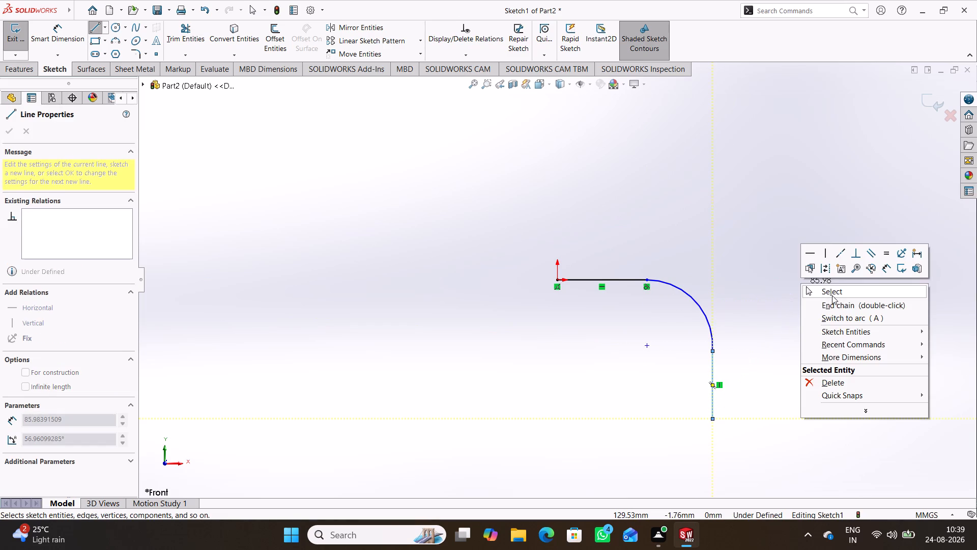
{"action": "left_click", "coordinate": [832, 295]}
{"action": "left_click", "coordinate": [747, 328]}
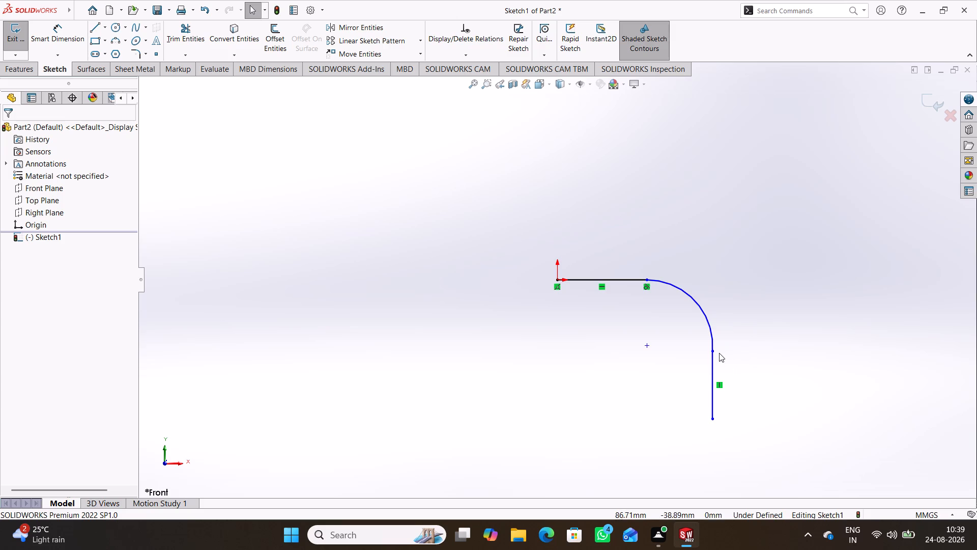
Make the arc tangent to the vertical line and to the horizontal line at its two endpoints.
{"action": "left_click", "coordinate": [712, 353]}
{"action": "left_click", "coordinate": [742, 311]}
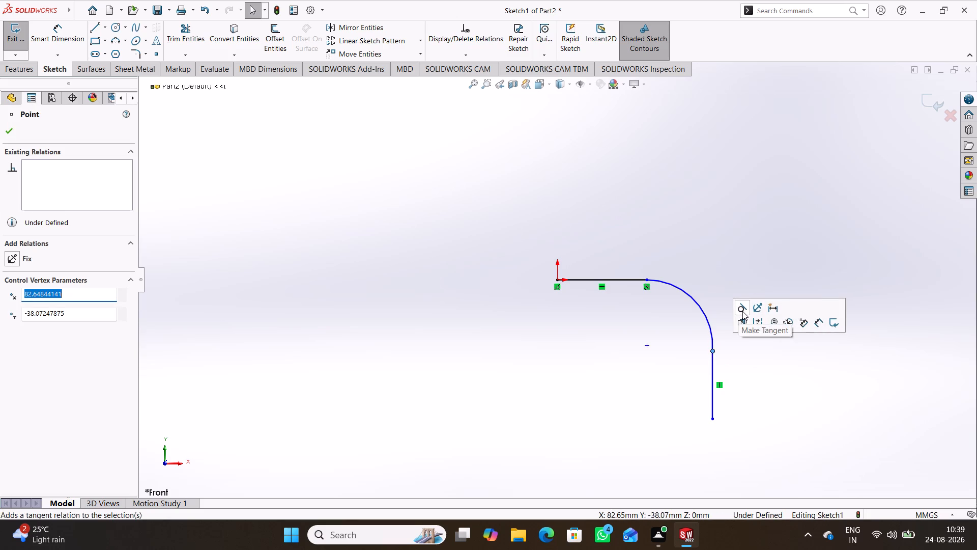
{"action": "left_click", "coordinate": [753, 379]}
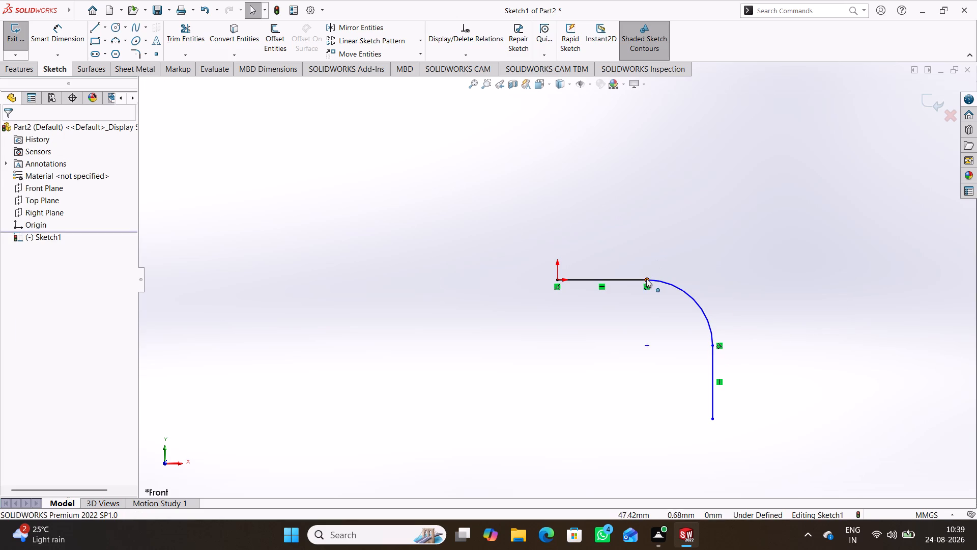
{"action": "left_click", "coordinate": [646, 279]}
{"action": "left_click", "coordinate": [702, 214]}
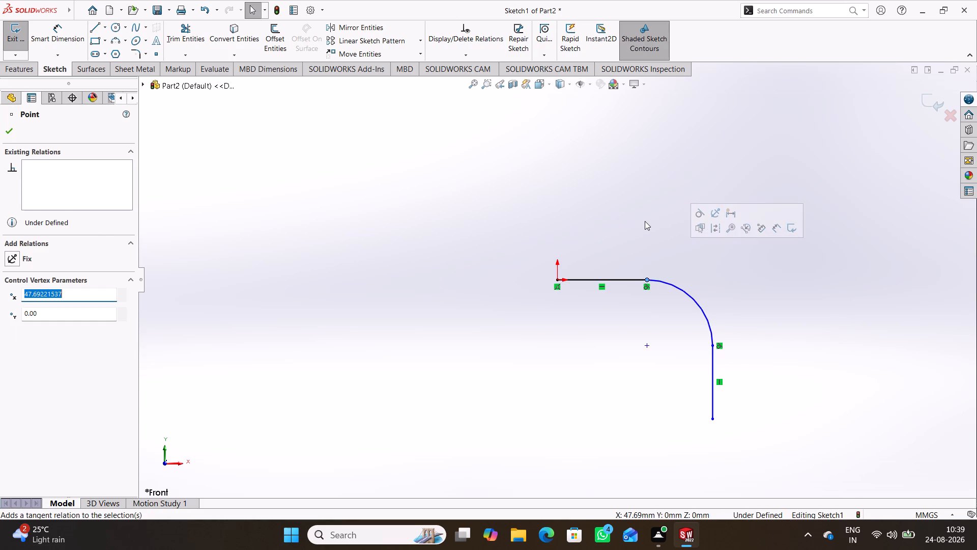
{"action": "left_click", "coordinate": [640, 220]}
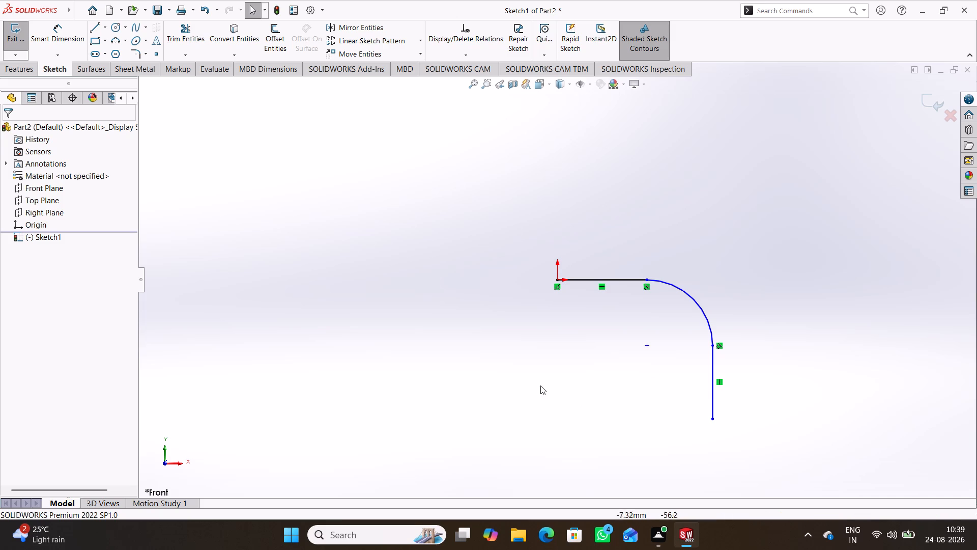
Dimension the horizontal distance from the origin to the vertical line's lower endpoint as 88 mm.
{"action": "right_click_drag", "start_coordinate": [538, 410], "coordinate": [522, 253]}
{"action": "right_click_drag", "start_coordinate": [497, 390], "coordinate": [494, 176]}
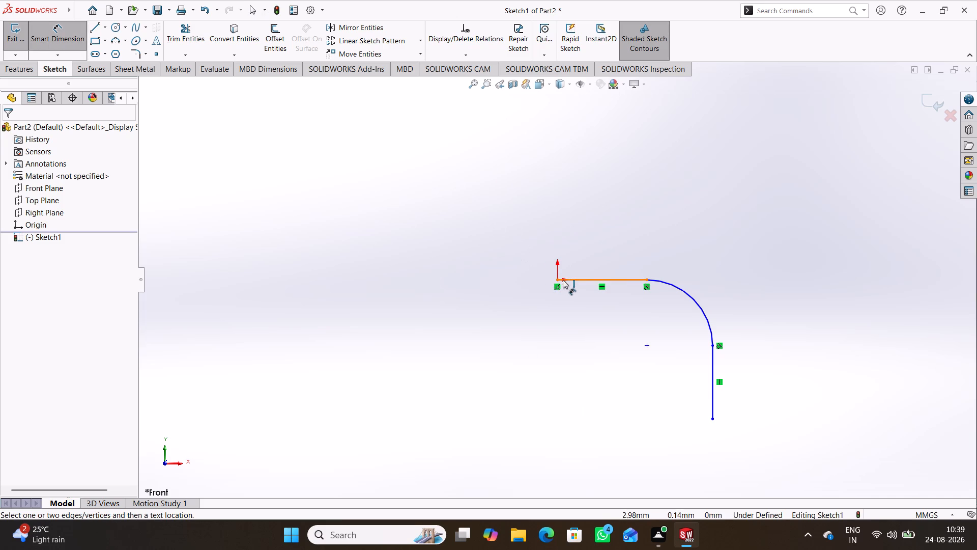
{"action": "left_click", "coordinate": [558, 279]}
{"action": "left_click", "coordinate": [714, 421]}
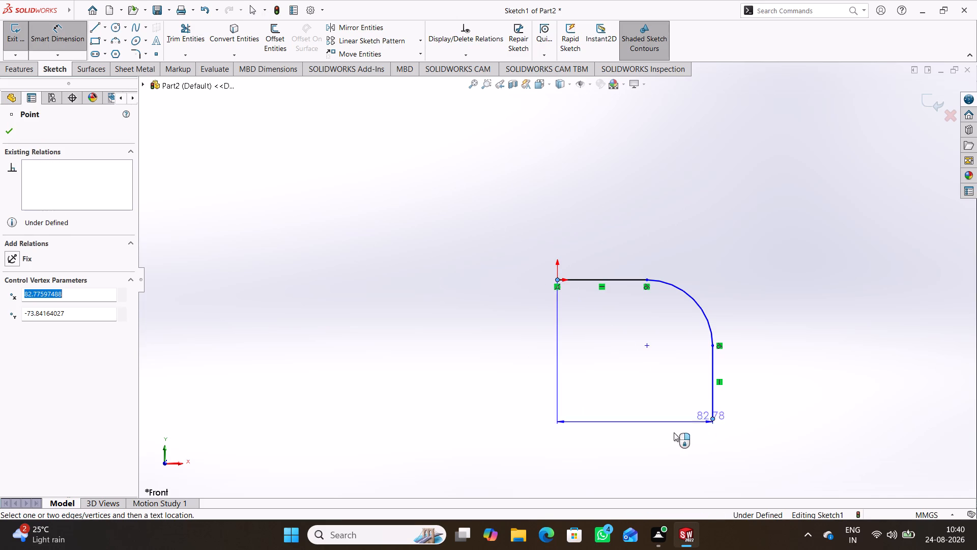
{"action": "left_click", "coordinate": [622, 452]}
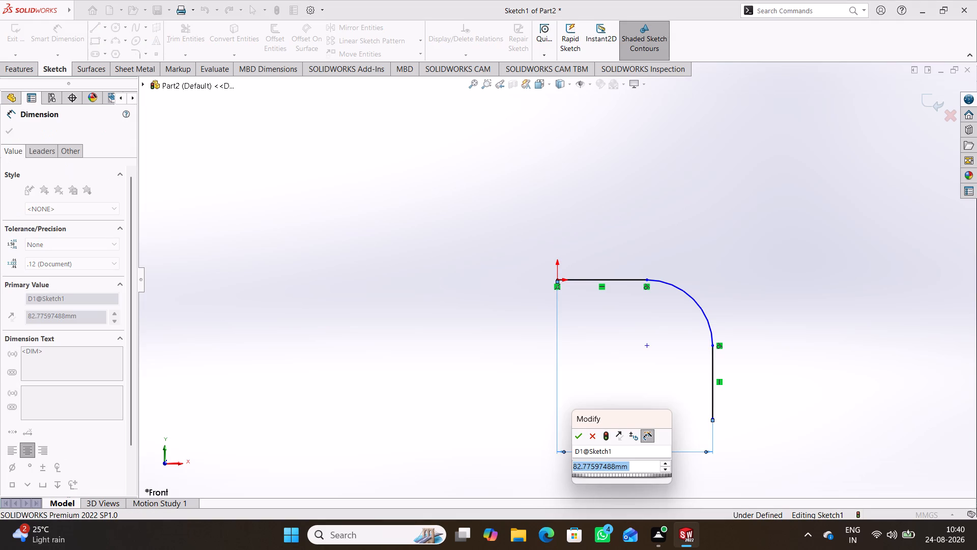
{"action": "type", "text": "88"}
{"action": "key", "text": "Return"}
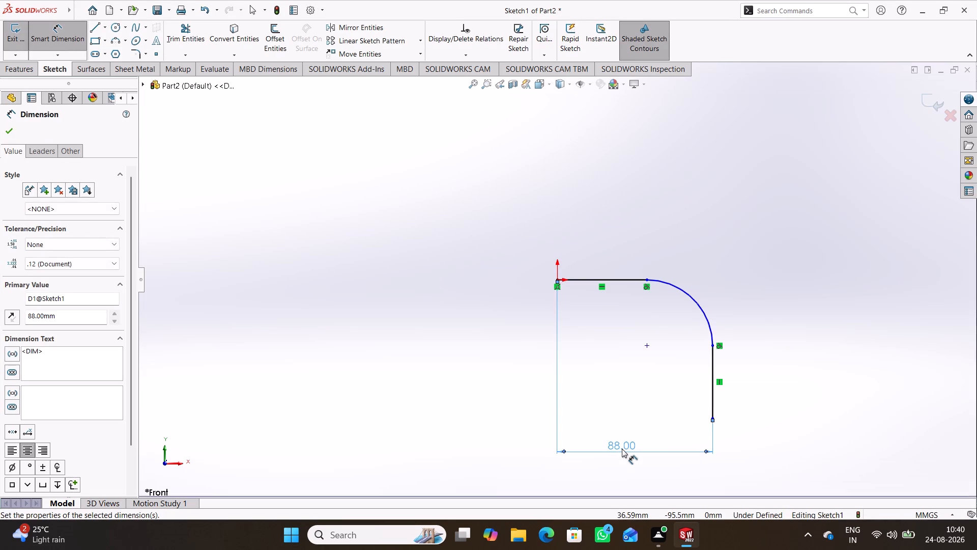
{"action": "left_click", "coordinate": [807, 413]}
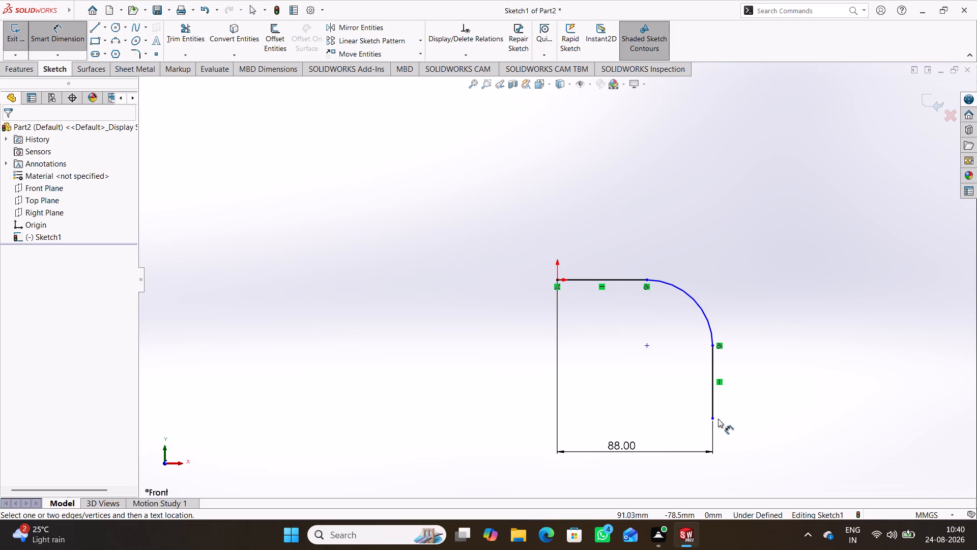
Dimension the vertical distance from the origin to the vertical line's lower endpoint as 58 mm.
{"action": "left_click", "coordinate": [713, 420]}
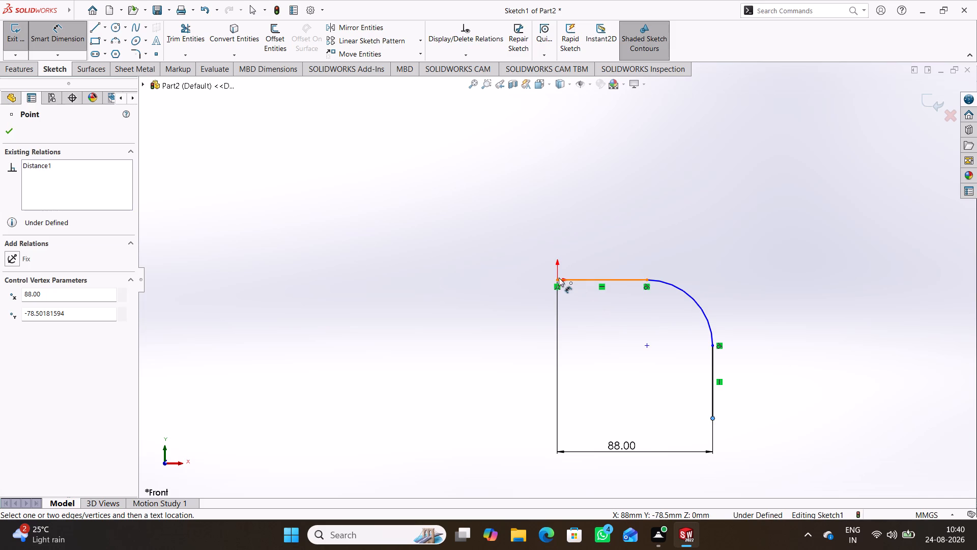
{"action": "left_click", "coordinate": [558, 279]}
{"action": "left_click", "coordinate": [780, 352]}
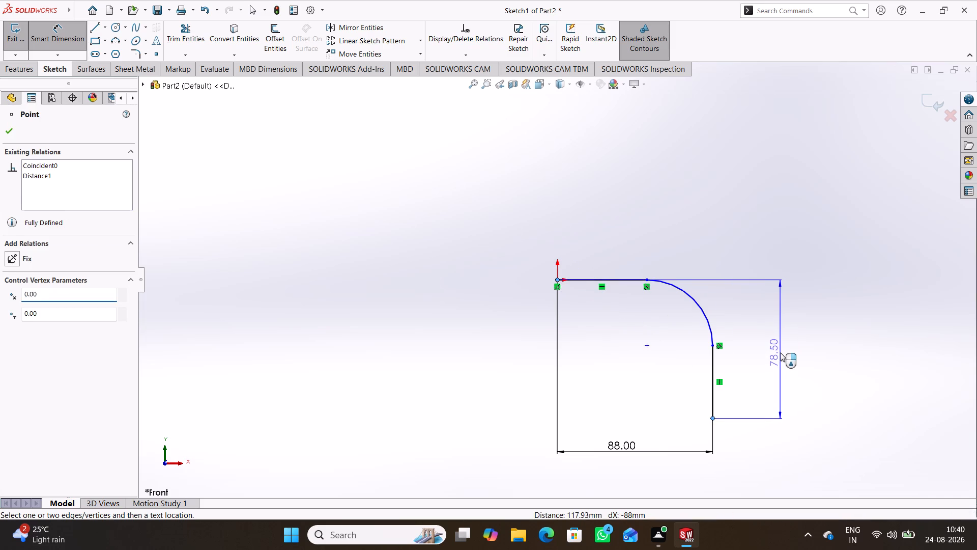
{"action": "type", "text": "58"}
{"action": "key", "text": "Return"}
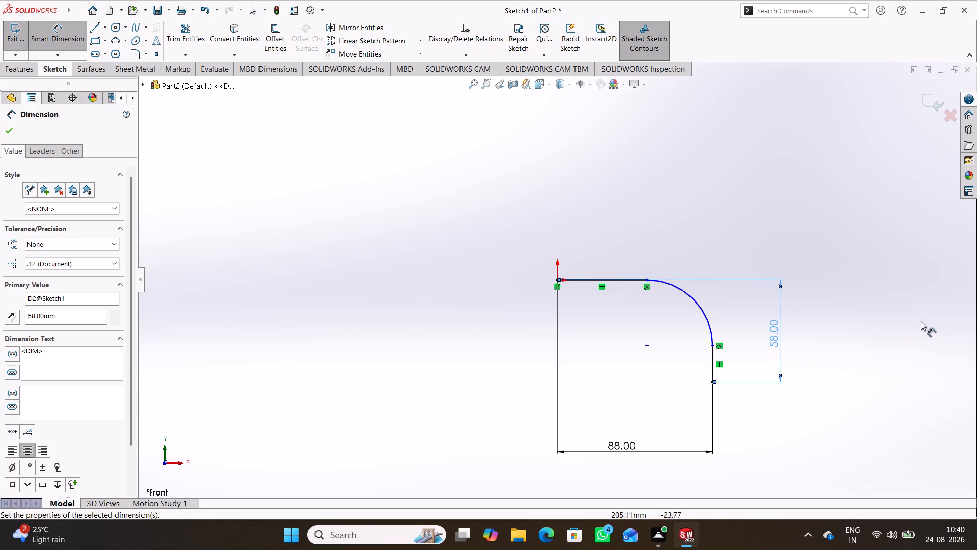
{"action": "left_click", "coordinate": [874, 288]}
Dimension the horizontal line that starts at the origin.
{"action": "left_click", "coordinate": [613, 281]}
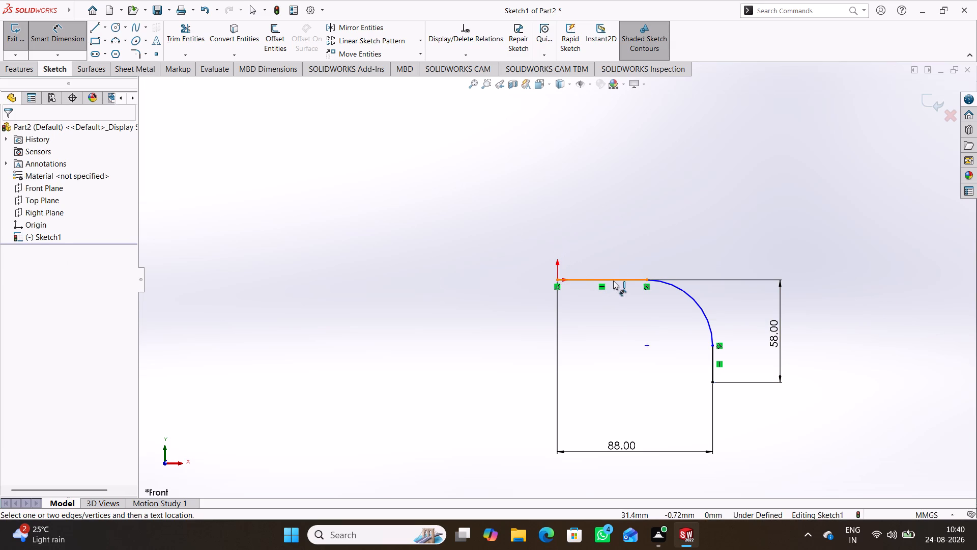
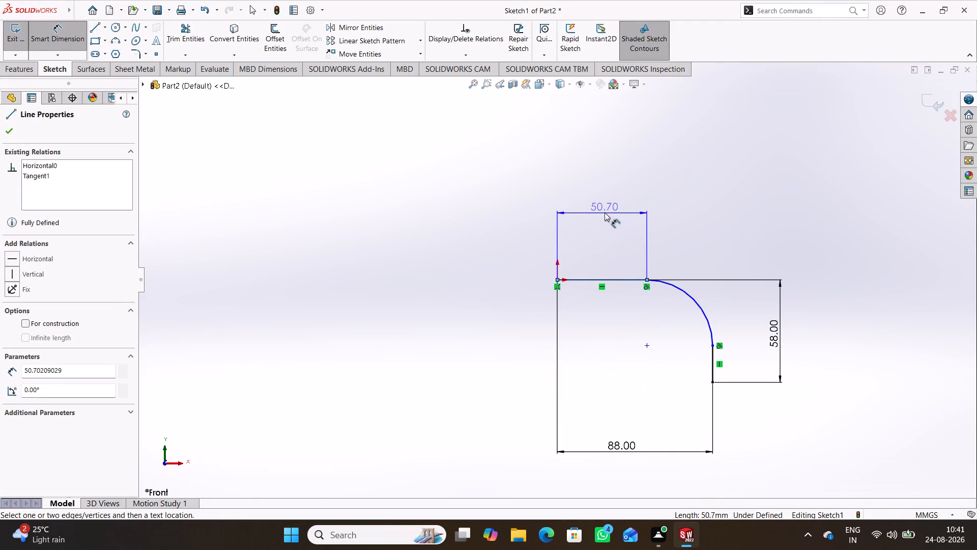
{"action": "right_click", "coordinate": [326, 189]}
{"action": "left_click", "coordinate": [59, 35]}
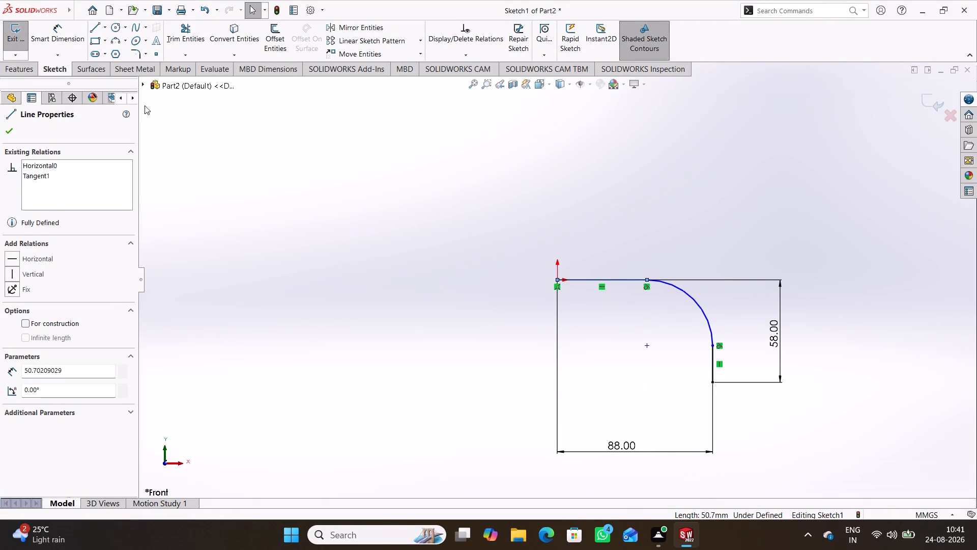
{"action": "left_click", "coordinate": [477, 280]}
Dimension the arc's radius as 35 mm and exit the sketch.
{"action": "right_click_drag", "start_coordinate": [856, 399], "coordinate": [868, 278]}
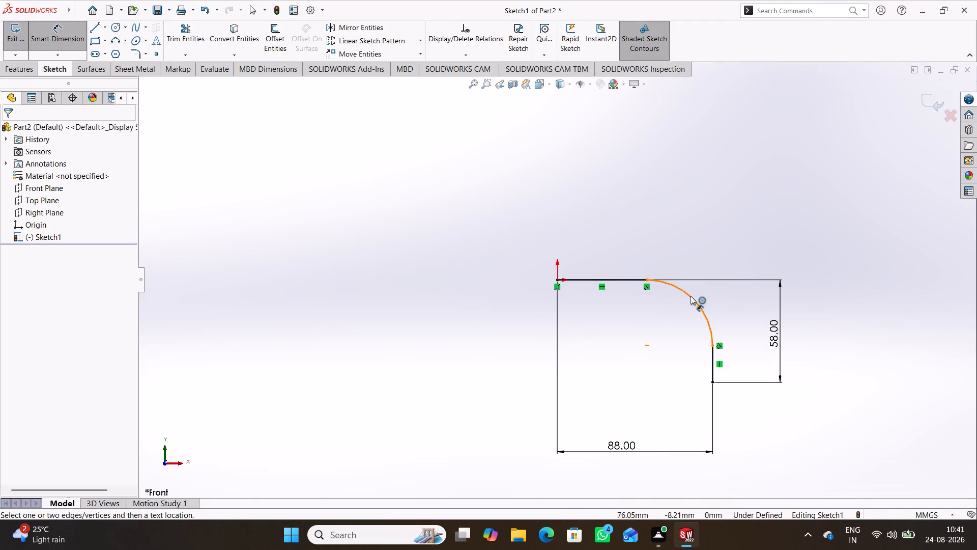
{"action": "left_click", "coordinate": [691, 299]}
{"action": "left_click", "coordinate": [754, 253]}
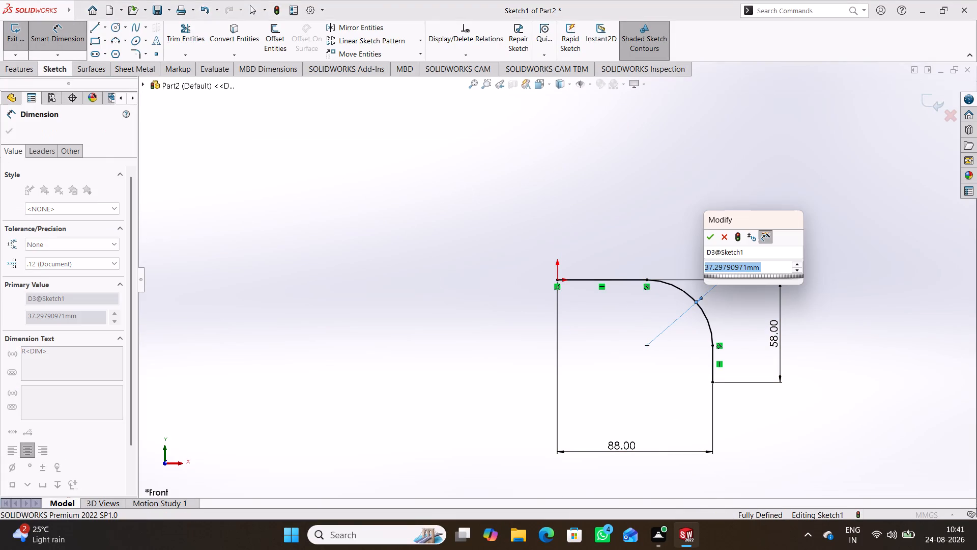
{"action": "type", "text": "353"}
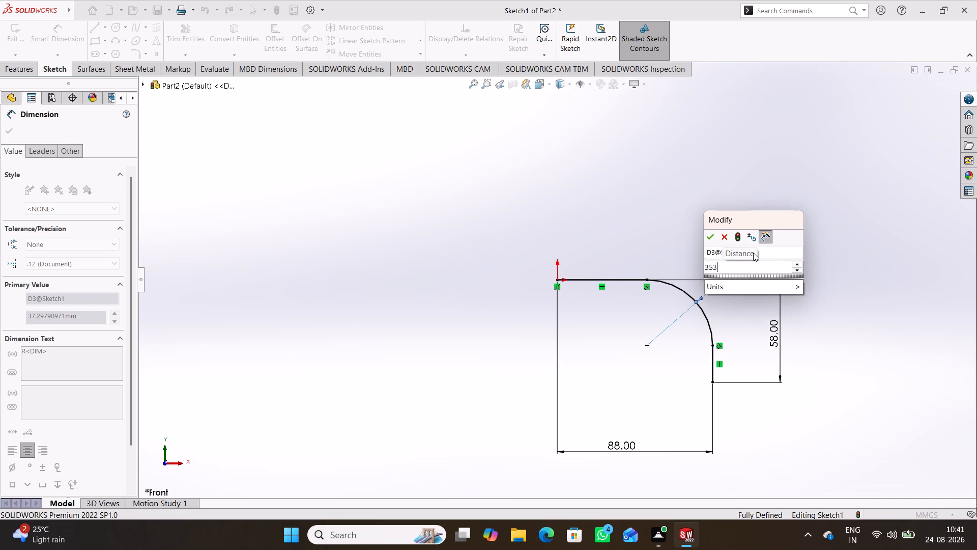
{"action": "key", "text": "BackSpace"}
{"action": "key", "text": "Return"}
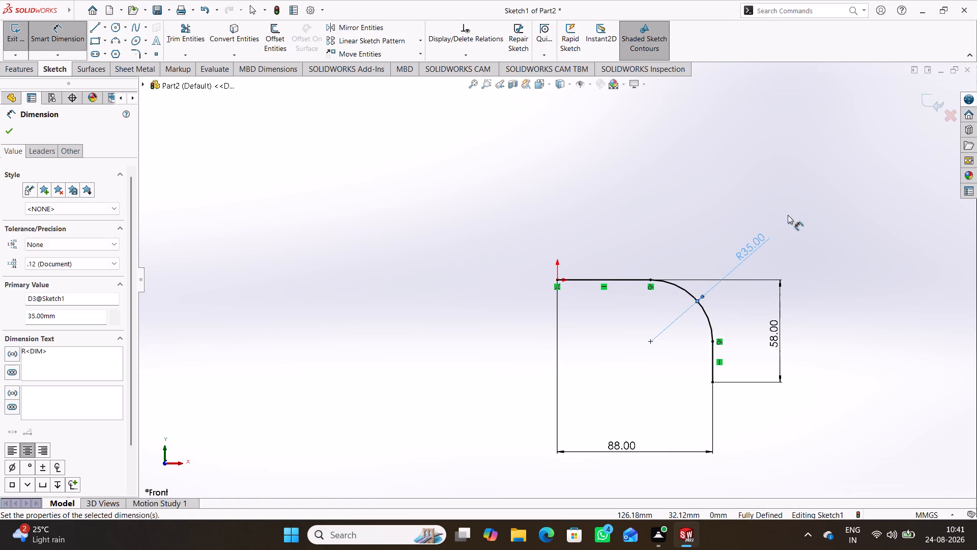
{"action": "left_click", "coordinate": [789, 213]}
{"action": "left_click", "coordinate": [927, 103]}
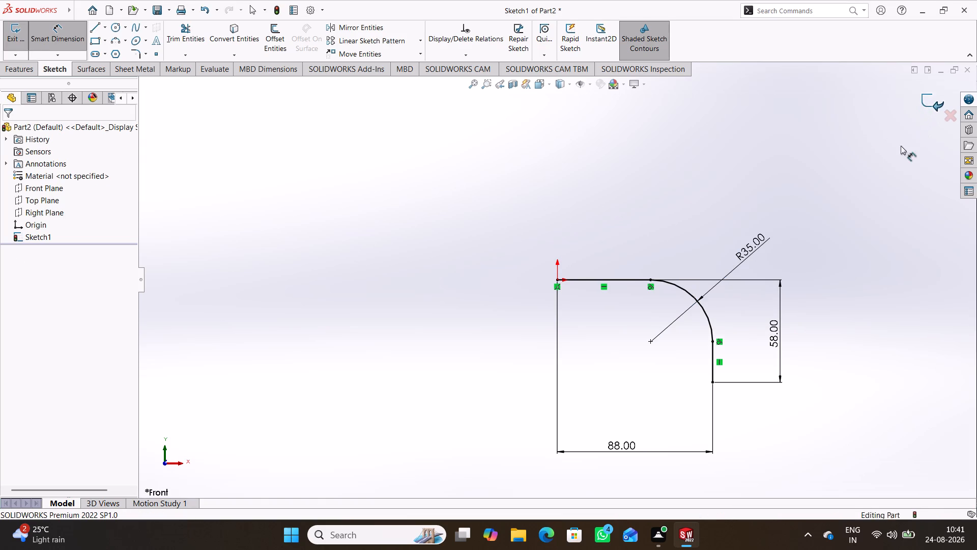
{"action": "left_click", "coordinate": [648, 191]}
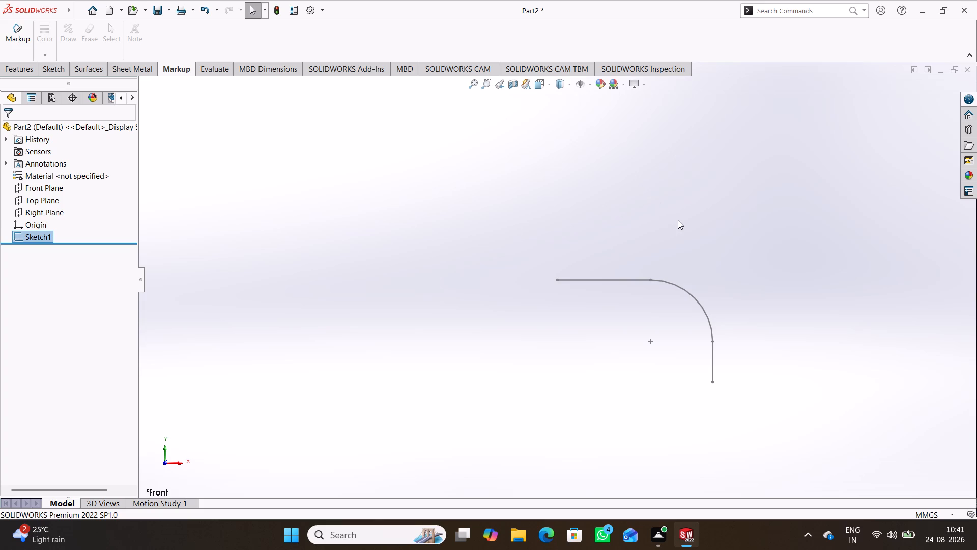
{"action": "left_click", "coordinate": [238, 150]}
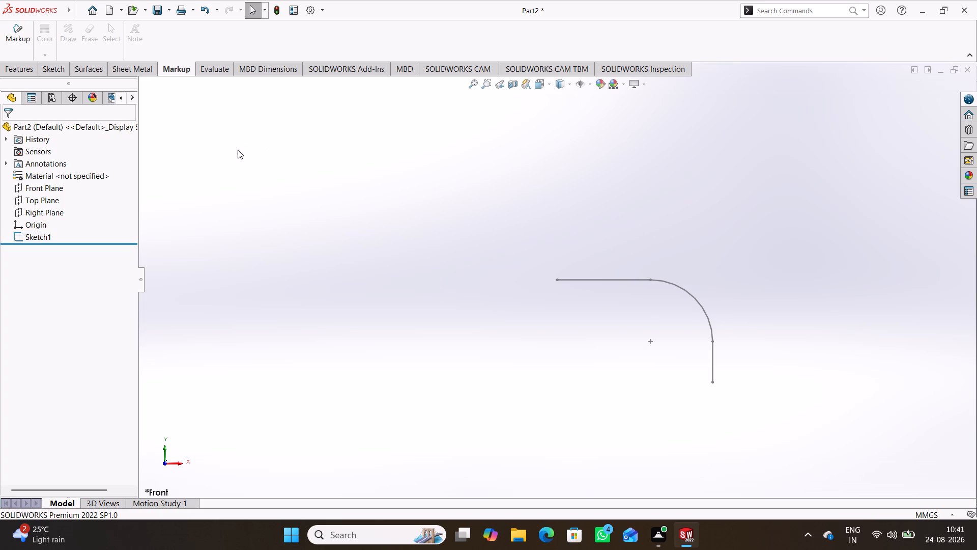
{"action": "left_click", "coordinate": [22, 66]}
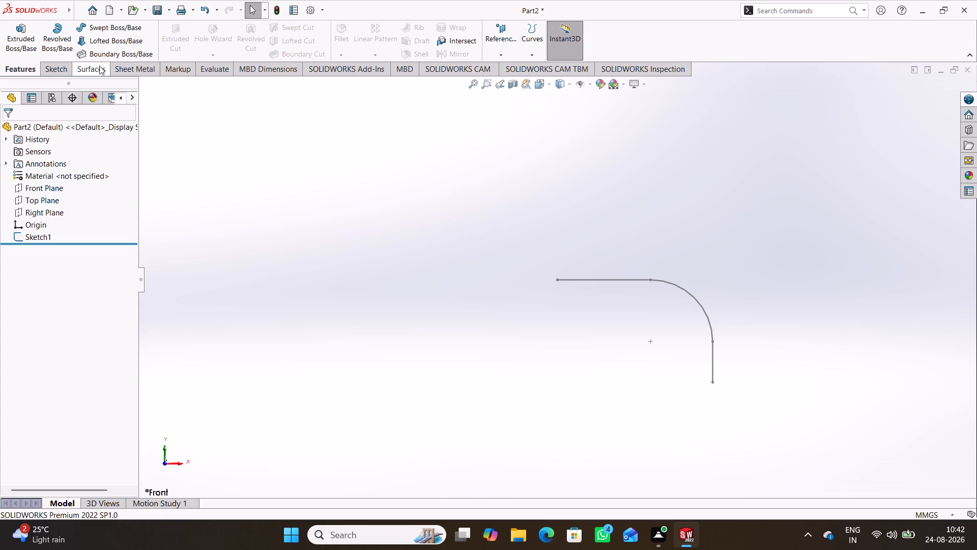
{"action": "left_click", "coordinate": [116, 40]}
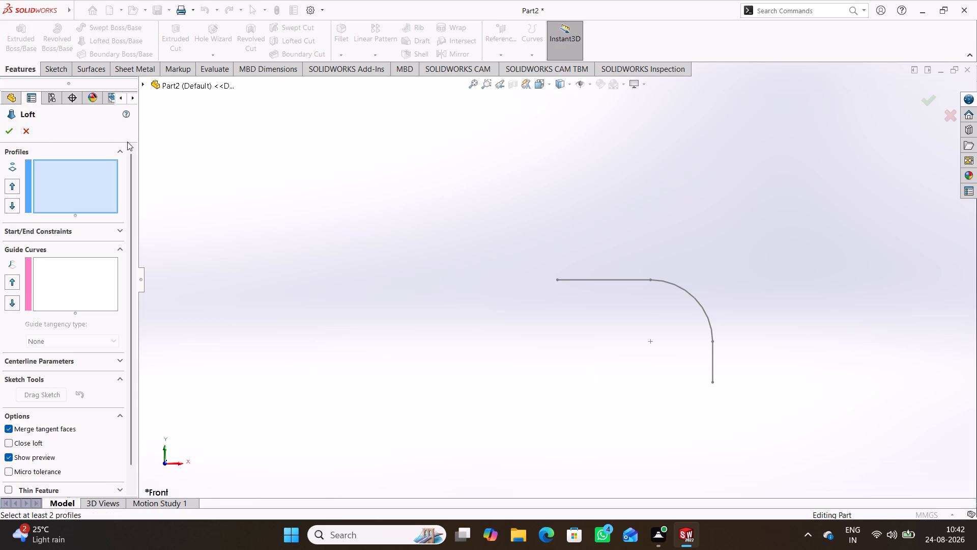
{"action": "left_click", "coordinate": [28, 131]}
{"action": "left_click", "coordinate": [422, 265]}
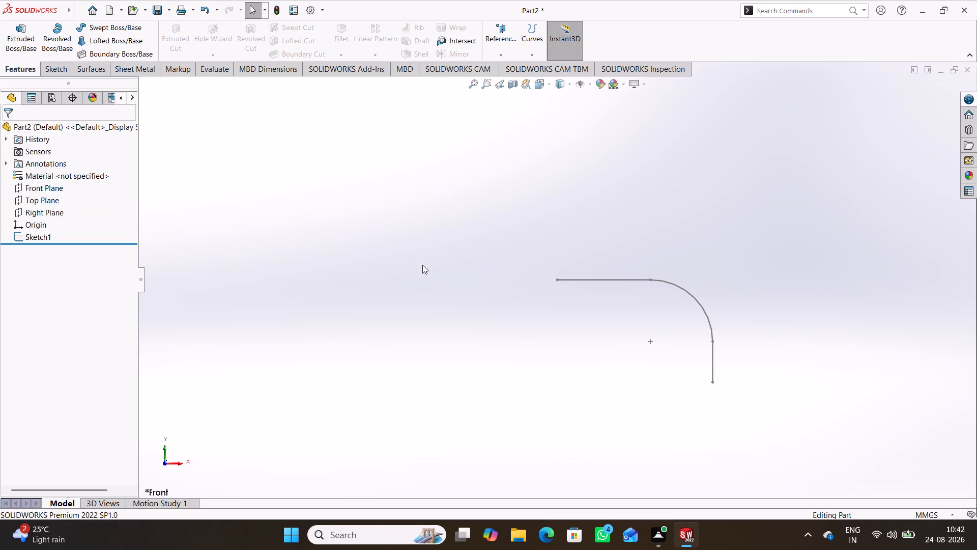
On a new Right Plane sketch, draw two concentric circles of about 25.5 mm and 17 mm radius, centred about 2.9 mm above the origin.
{"action": "left_click", "coordinate": [60, 213]}
{"action": "left_click", "coordinate": [68, 200]}
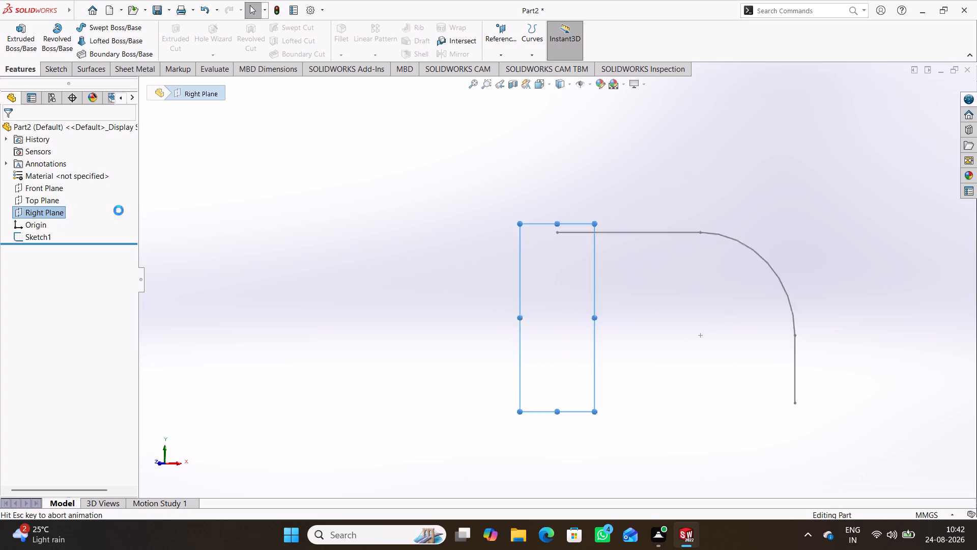
{"action": "scroll", "coordinate": [468, 317], "scroll_direction": "up", "scroll_amount": 3}
{"action": "scroll", "coordinate": [611, 335], "scroll_direction": "up", "scroll_amount": 2}
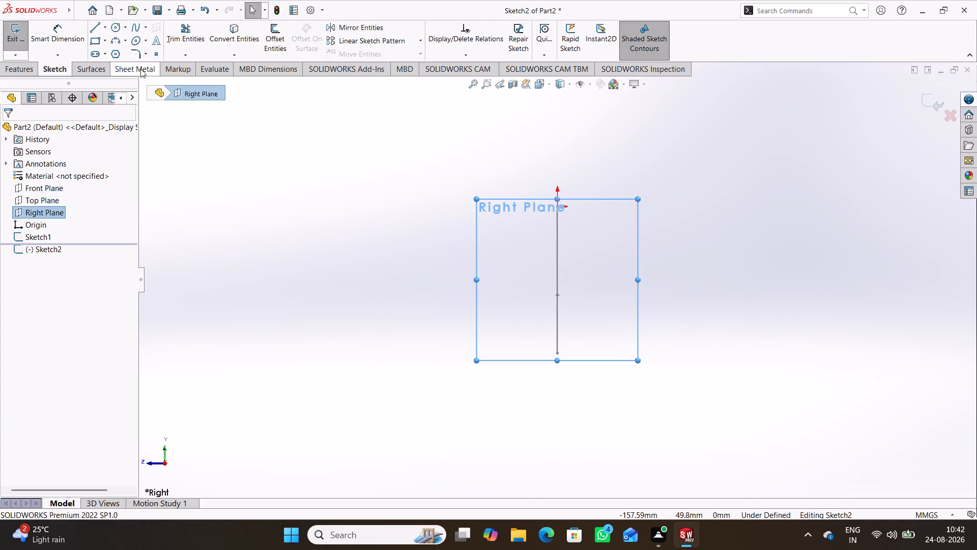
{"action": "left_click", "coordinate": [116, 29]}
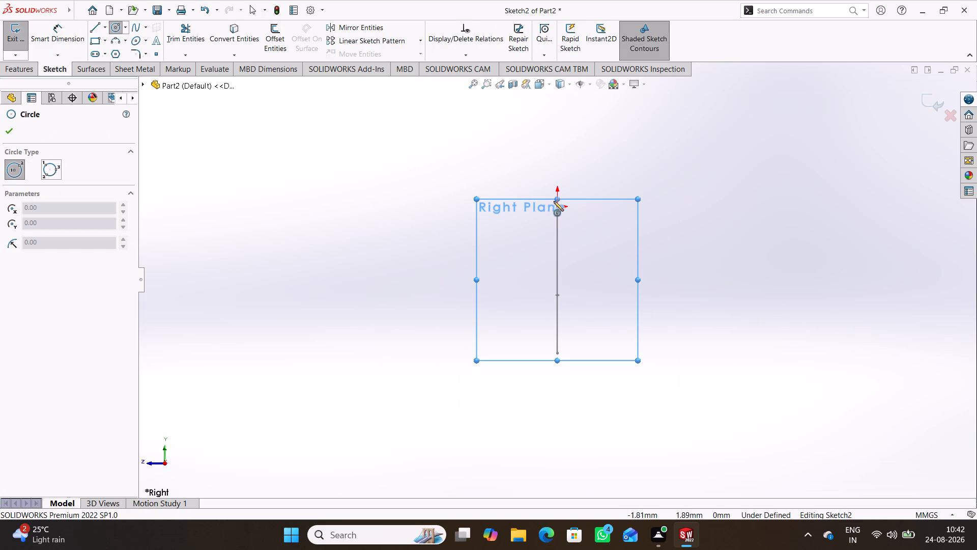
{"action": "left_click", "coordinate": [557, 199]}
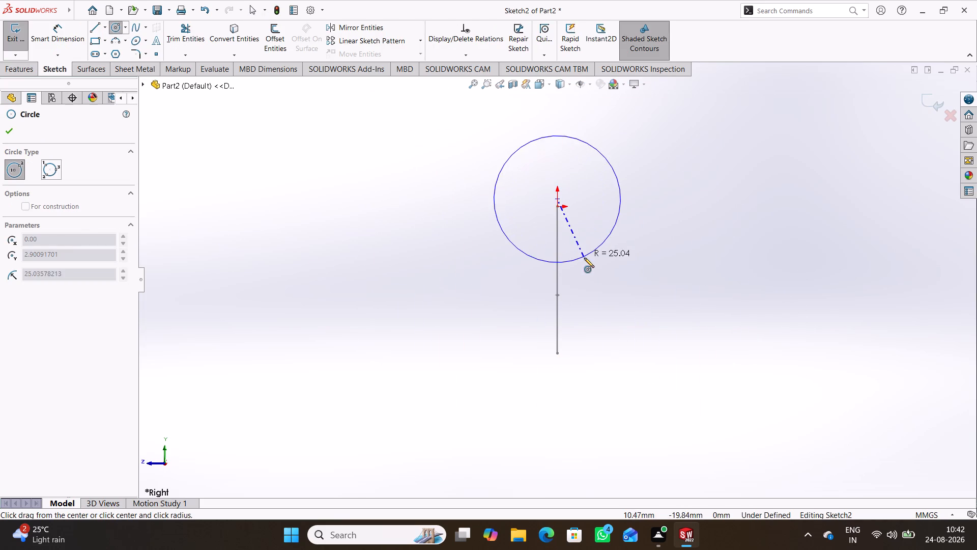
{"action": "left_click", "coordinate": [584, 258]}
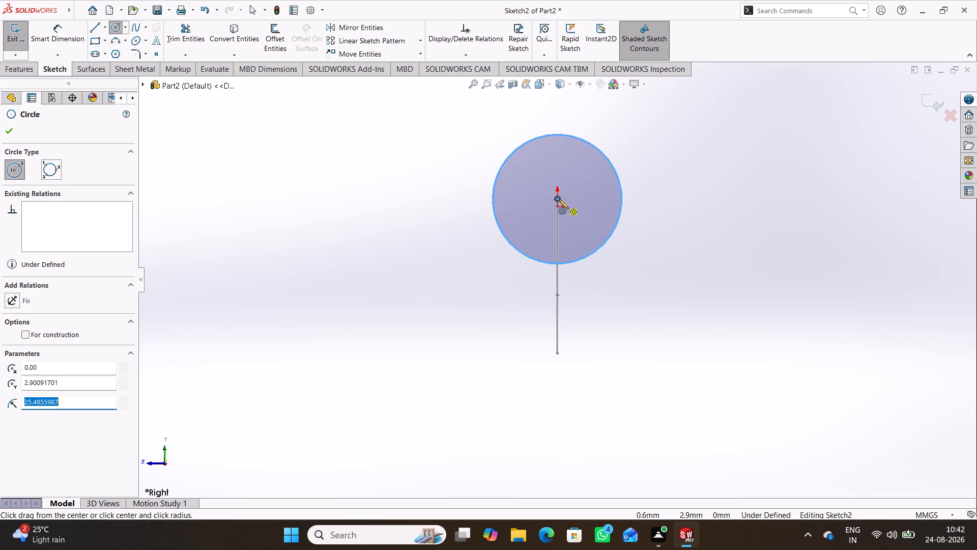
{"action": "left_click", "coordinate": [555, 199]}
{"action": "left_click", "coordinate": [579, 236]}
Dimension the outer circle's diameter as 40 mm.
{"action": "right_click_drag", "start_coordinate": [727, 382], "coordinate": [713, 171]}
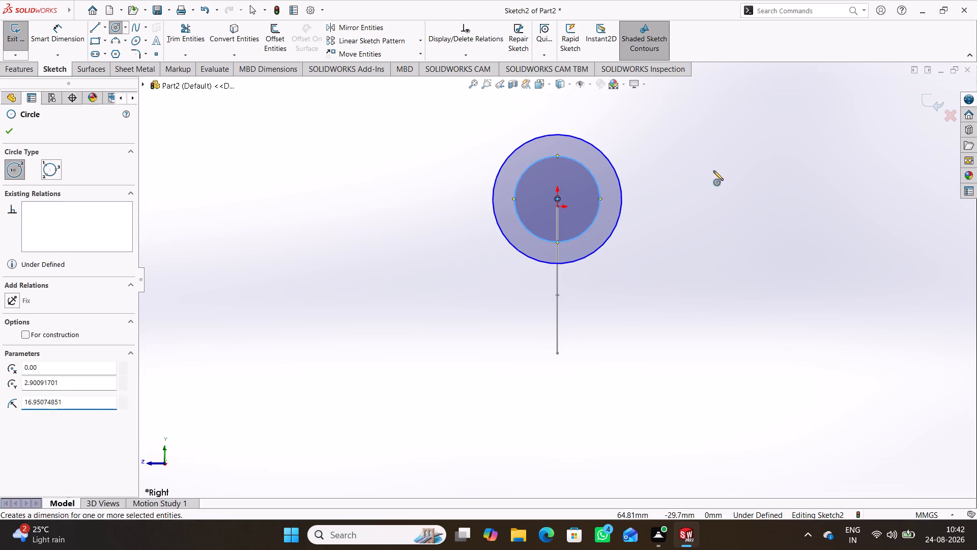
{"action": "right_click_drag", "start_coordinate": [713, 171], "coordinate": [717, 211]}
{"action": "left_click", "coordinate": [619, 178]}
{"action": "left_click", "coordinate": [668, 129]}
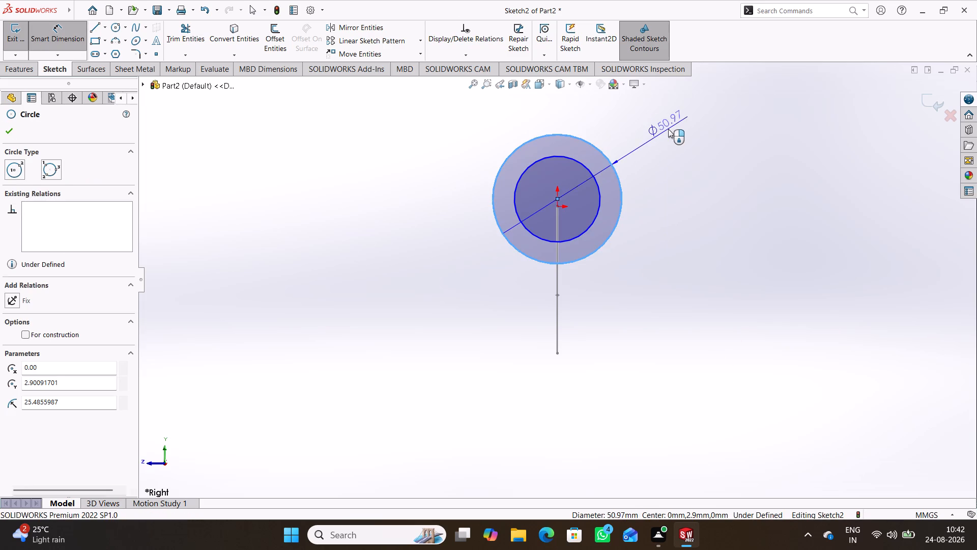
{"action": "type", "text": "40"}
{"action": "key", "text": "Return"}
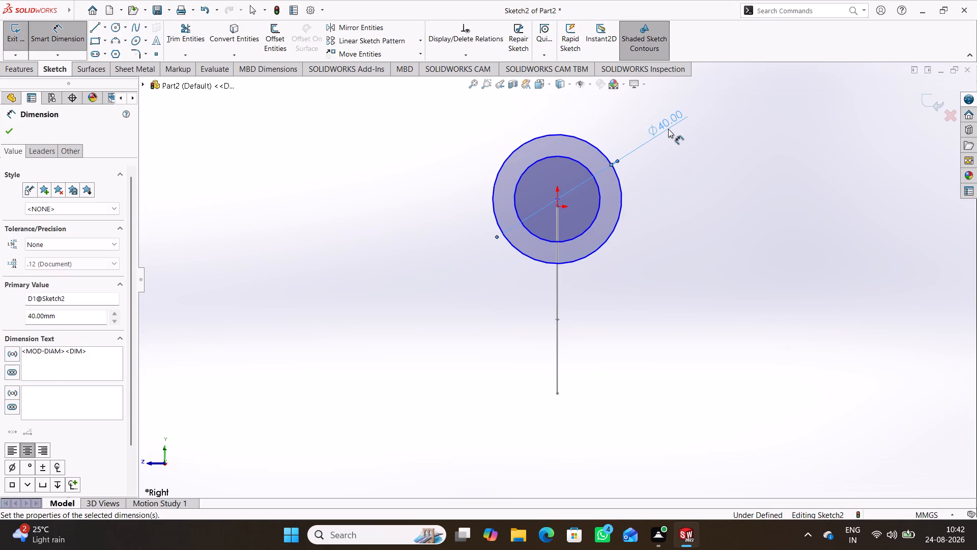
{"action": "left_click", "coordinate": [661, 186]}
Dimension the inner circle's diameter as 26 mm.
{"action": "left_click", "coordinate": [598, 191]}
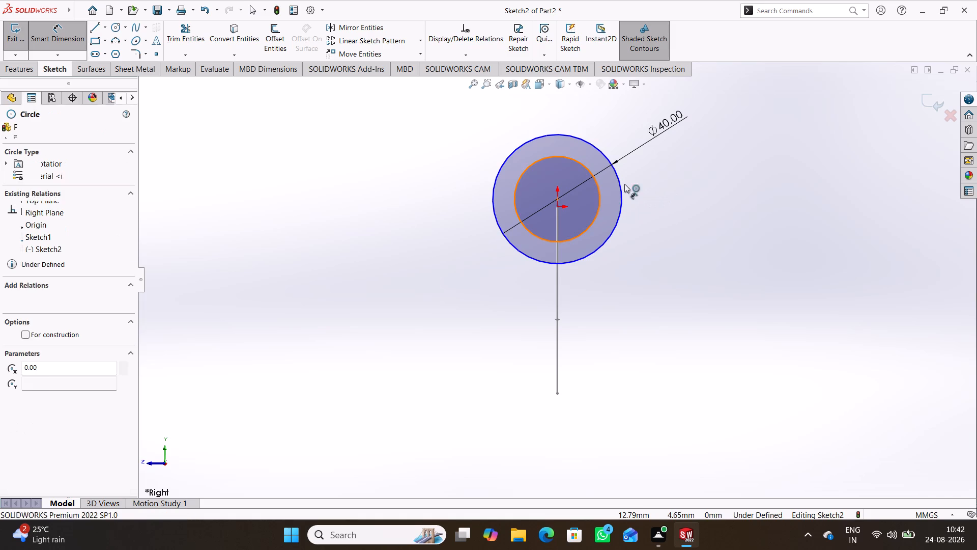
{"action": "left_click", "coordinate": [680, 185]}
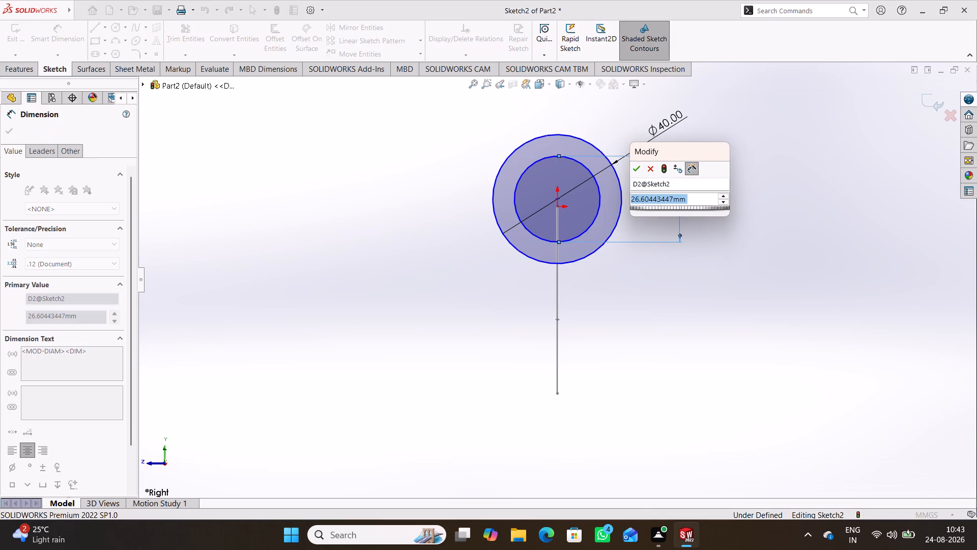
{"action": "type", "text": "26"}
{"action": "key", "text": "Return"}
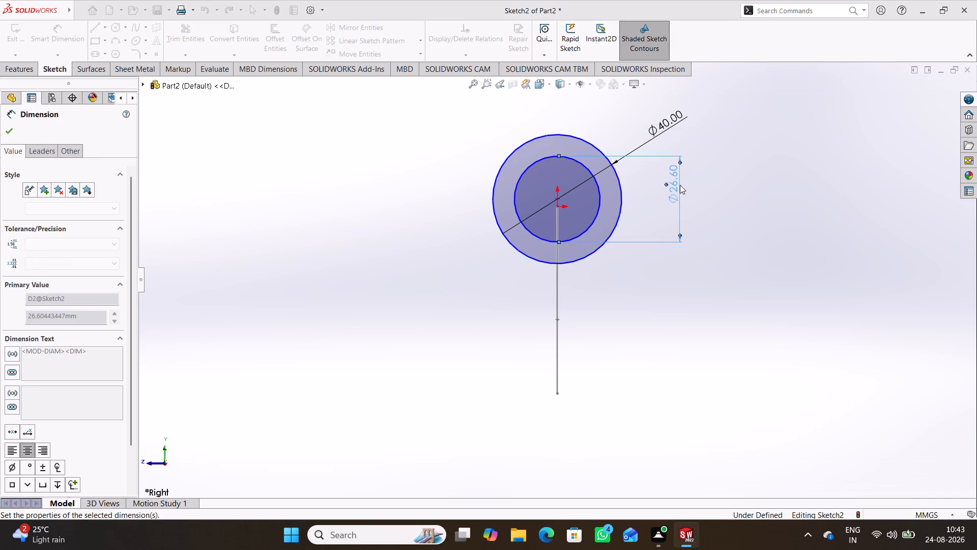
{"action": "left_click", "coordinate": [730, 227]}
{"action": "right_click_drag", "start_coordinate": [734, 301], "coordinate": [744, 256]}
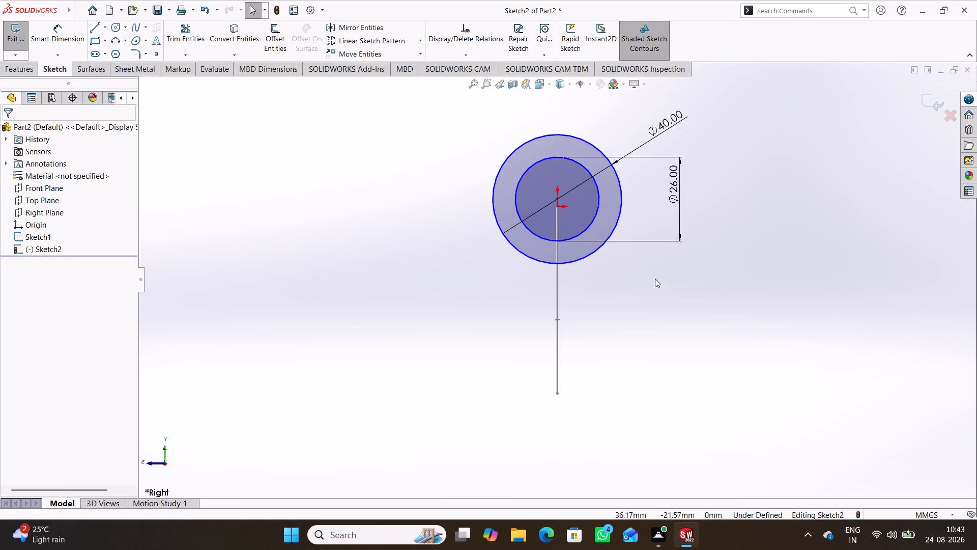
Move the concentric circles off the path's start, placing their centre about 50.6 mm sideways from and 4.4 mm below the origin.
{"action": "scroll", "coordinate": [592, 236], "scroll_direction": "down", "scroll_amount": 2}
{"action": "middle_click_drag", "start_coordinate": [705, 362], "coordinate": [674, 377]}
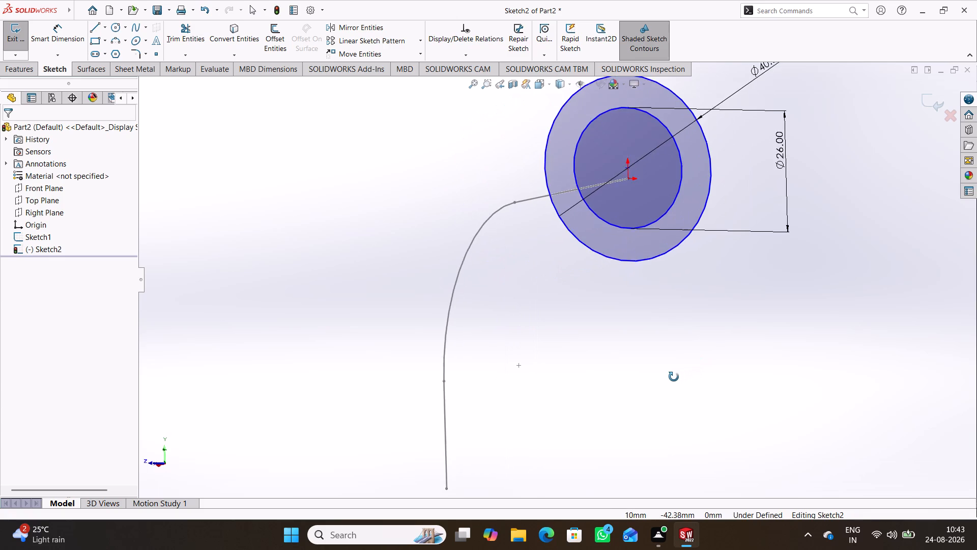
{"action": "middle_click_drag", "start_coordinate": [674, 377], "coordinate": [642, 381]}
{"action": "scroll", "coordinate": [643, 382], "scroll_direction": "up", "scroll_amount": 5}
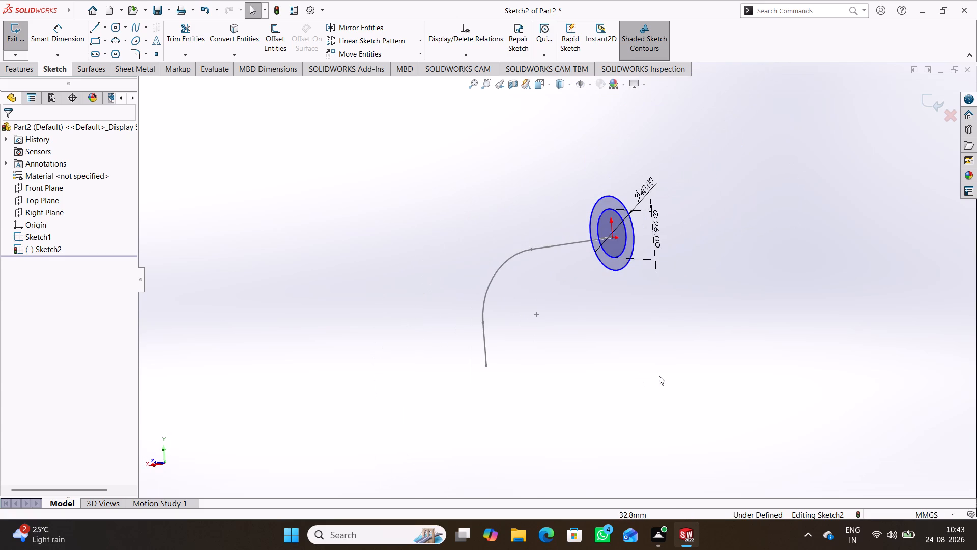
{"action": "middle_click_drag", "start_coordinate": [659, 376], "coordinate": [797, 392]}
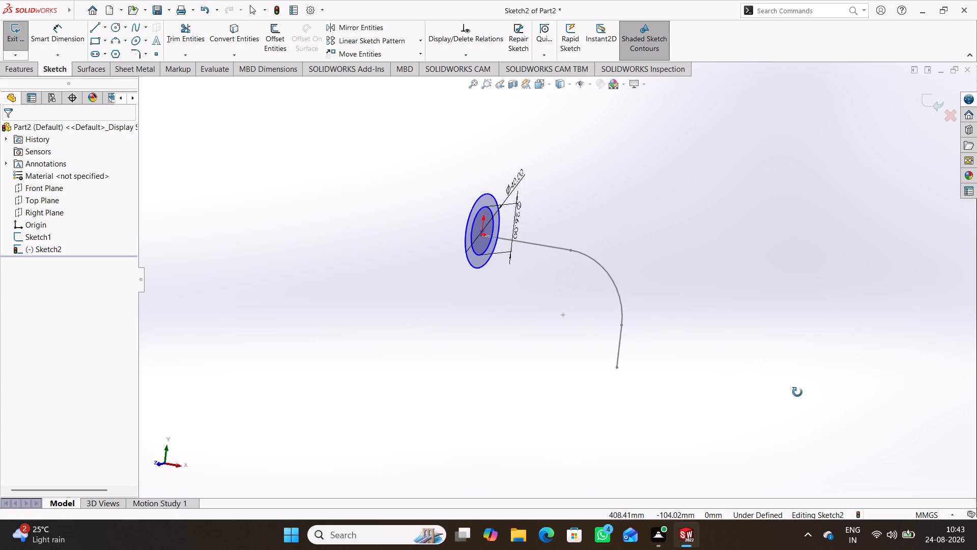
{"action": "middle_click_drag", "start_coordinate": [797, 392], "coordinate": [798, 393]}
{"action": "middle_click_drag", "start_coordinate": [507, 315], "coordinate": [518, 310]}
{"action": "scroll", "coordinate": [518, 272], "scroll_direction": "down", "scroll_amount": 3}
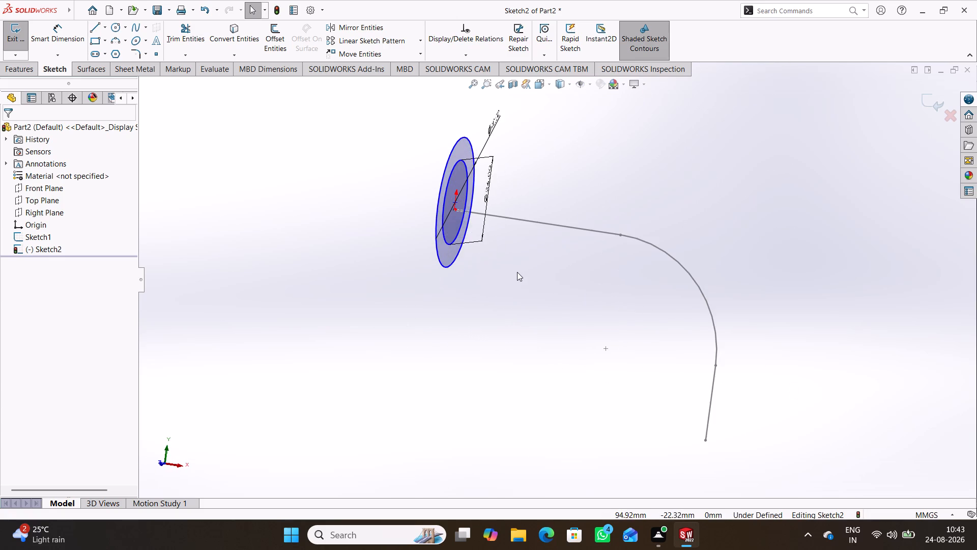
{"action": "scroll", "coordinate": [442, 226], "scroll_direction": "down", "scroll_amount": 3}
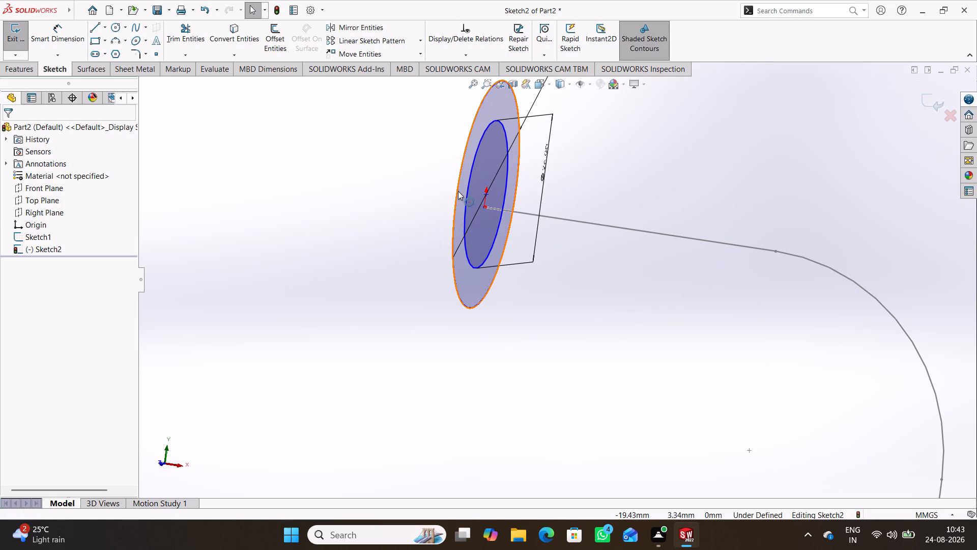
{"action": "left_click_drag", "start_coordinate": [456, 188], "coordinate": [420, 217]}
{"action": "left_click_drag", "start_coordinate": [456, 183], "coordinate": [446, 200]}
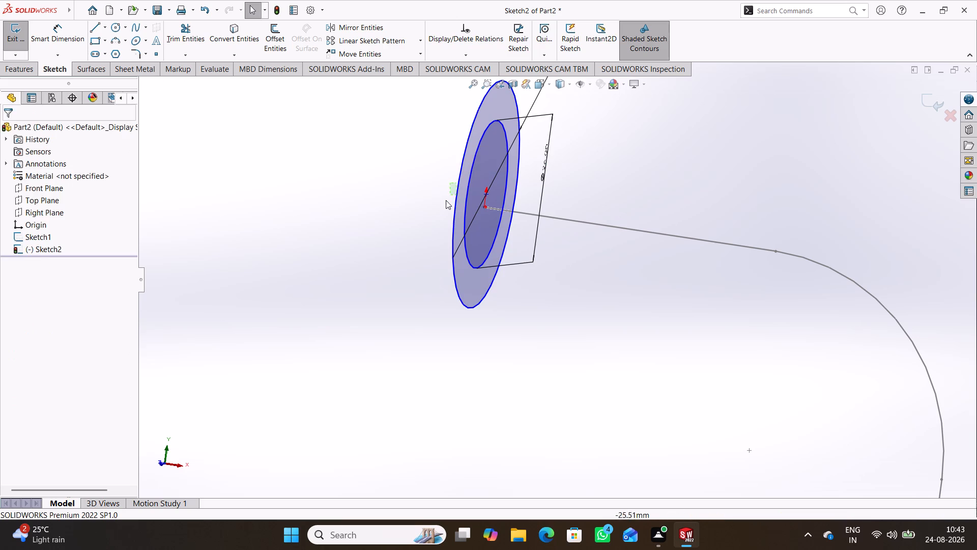
{"action": "left_click_drag", "start_coordinate": [446, 200], "coordinate": [439, 208]}
{"action": "left_click", "coordinate": [419, 215]}
{"action": "left_click", "coordinate": [422, 201]}
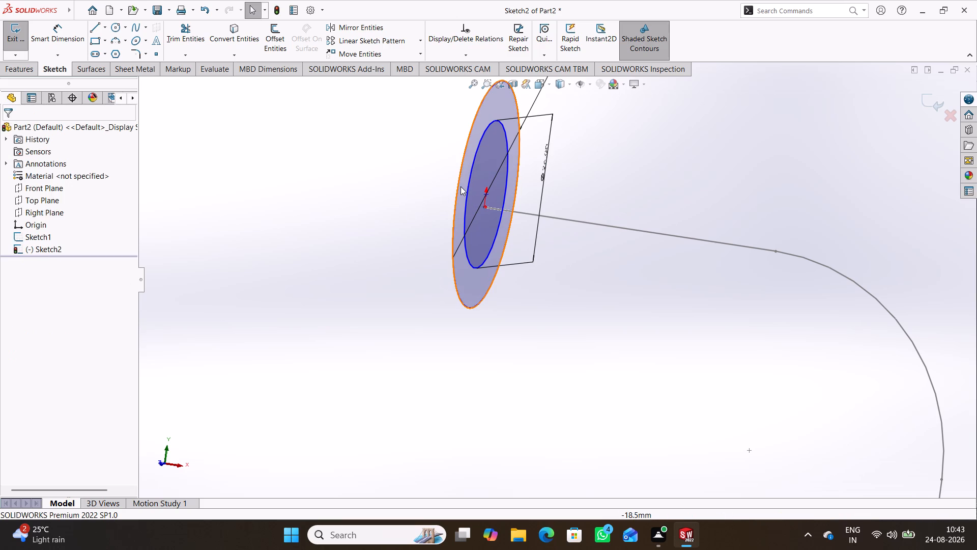
{"action": "left_click_drag", "start_coordinate": [461, 186], "coordinate": [380, 233]}
{"action": "left_click", "coordinate": [493, 328]}
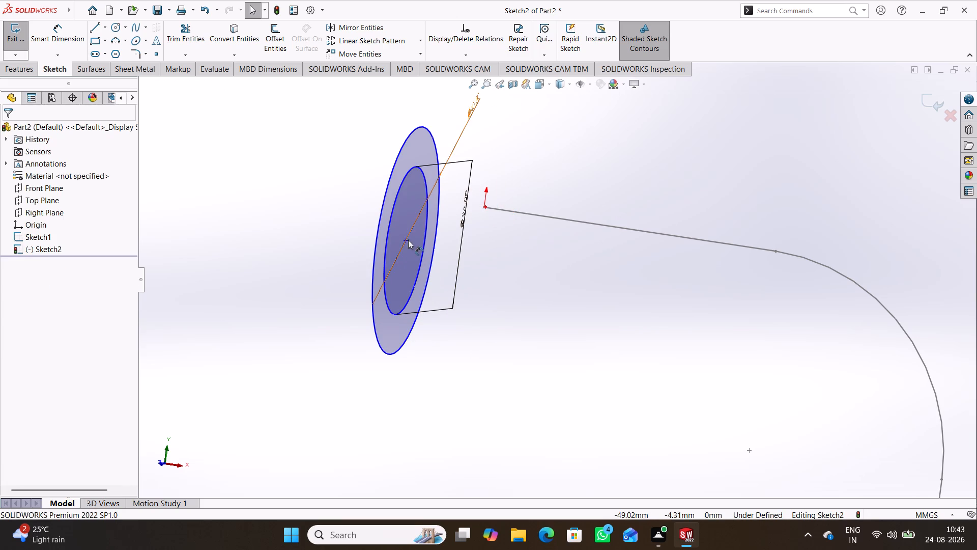
Make the centre of the concentric profile circles coincident with the origin at the path's start, and finish the sketch.
{"action": "left_click", "coordinate": [404, 239]}
{"action": "left_click", "coordinate": [433, 313]}
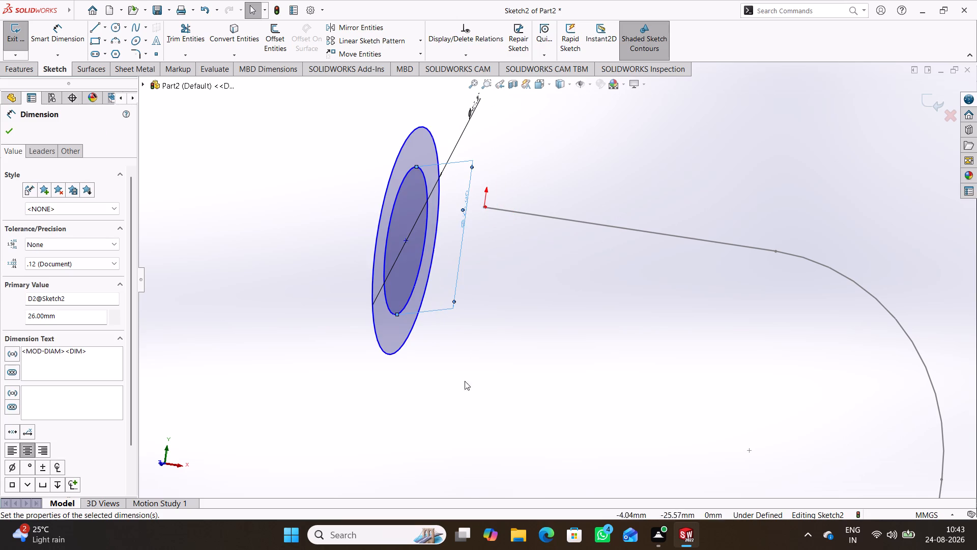
{"action": "left_click", "coordinate": [467, 393]}
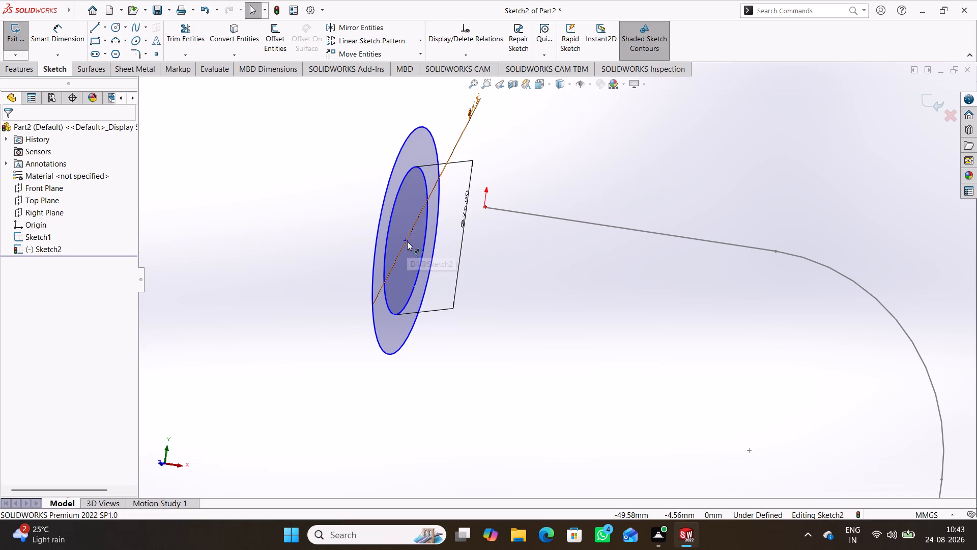
{"action": "left_click", "coordinate": [406, 240]}
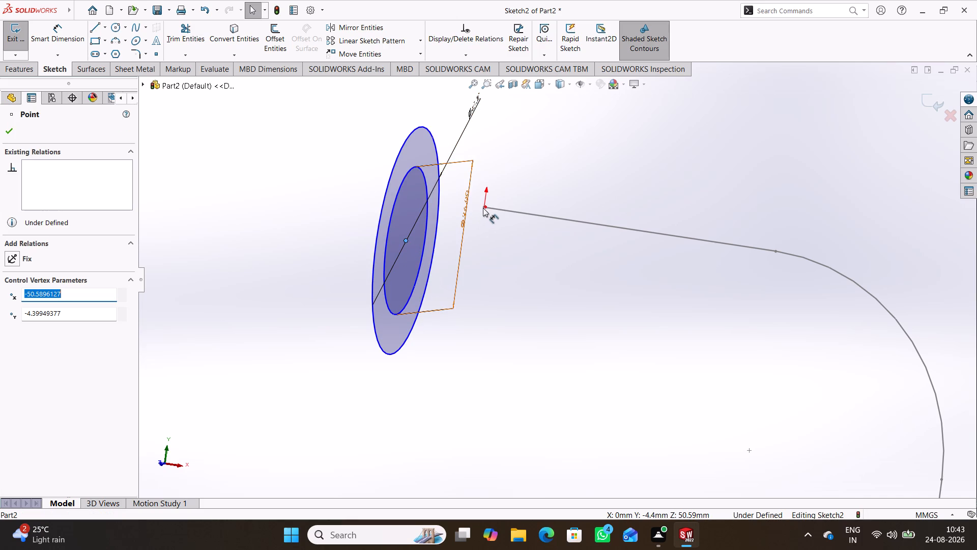
{"action": "left_click", "coordinate": [483, 205], "text": "ctrl"}
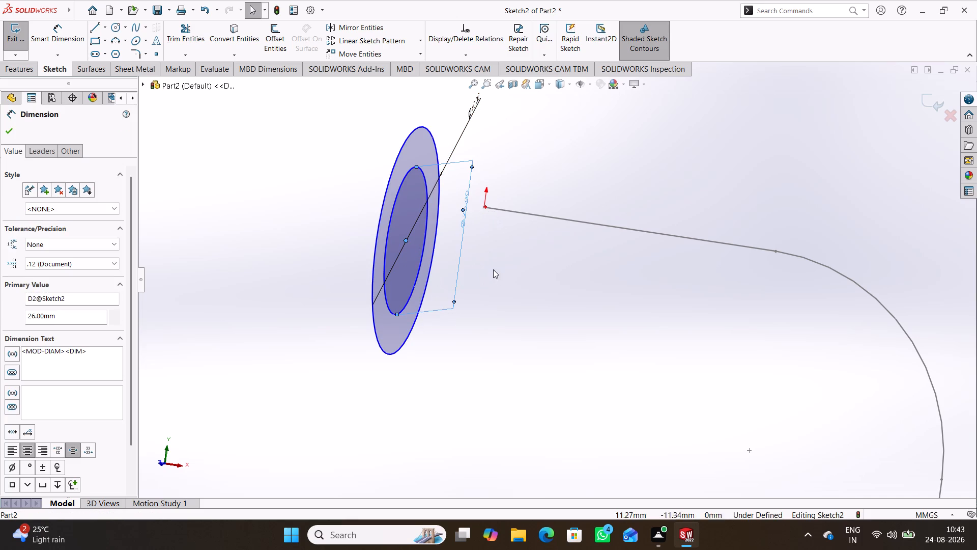
{"action": "left_click", "coordinate": [493, 241]}
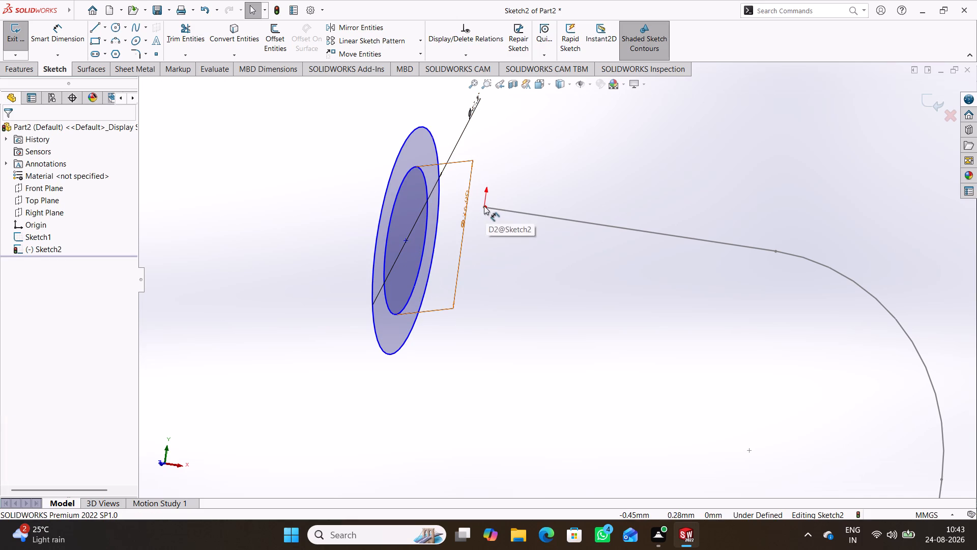
{"action": "left_click", "coordinate": [484, 206]}
{"action": "middle_click_drag", "start_coordinate": [491, 262], "coordinate": [526, 302]}
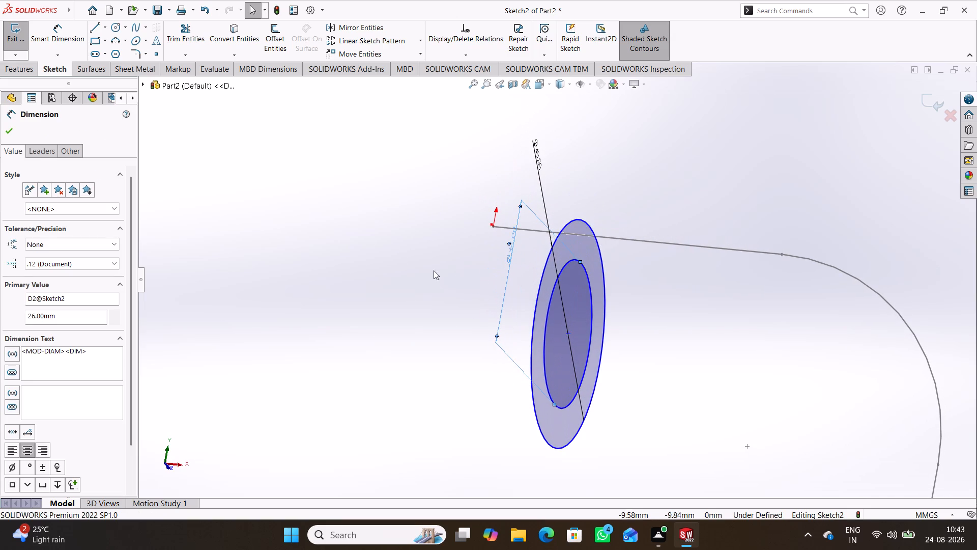
{"action": "left_click", "coordinate": [396, 253]}
{"action": "middle_click_drag", "start_coordinate": [481, 237], "coordinate": [527, 264]}
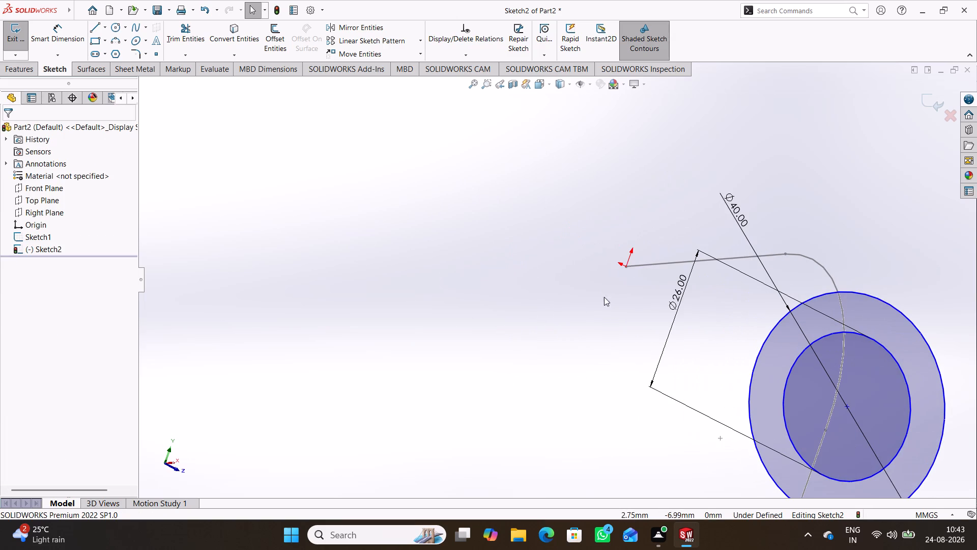
{"action": "left_click", "coordinate": [628, 267]}
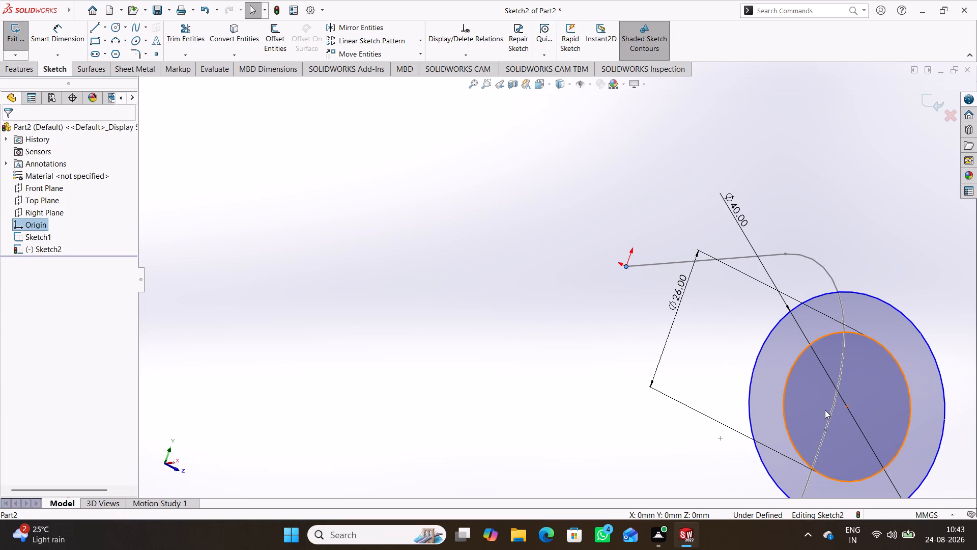
{"action": "left_click", "coordinate": [847, 406], "text": "ctrl"}
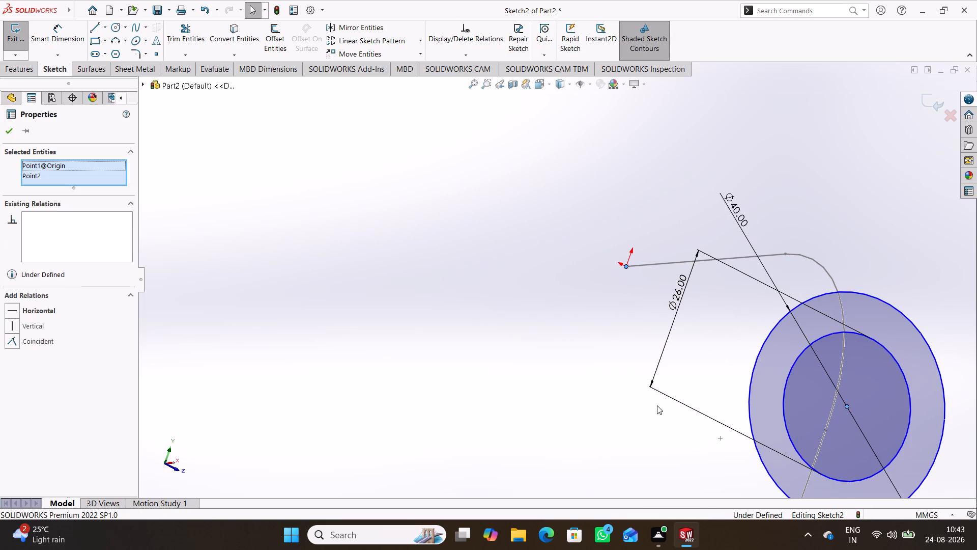
{"action": "left_click", "coordinate": [44, 342]}
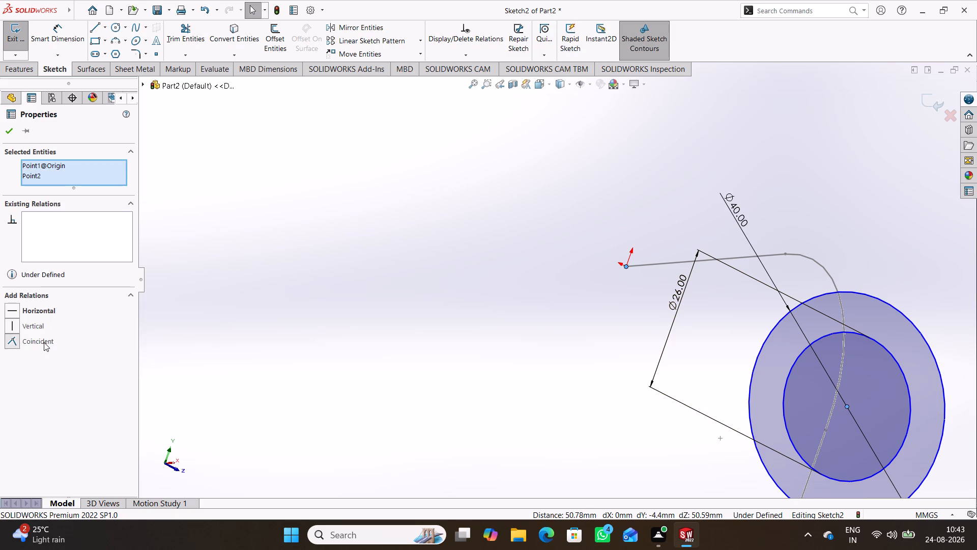
{"action": "left_click", "coordinate": [507, 428]}
{"action": "middle_click_drag", "start_coordinate": [616, 462], "coordinate": [570, 421]}
{"action": "scroll", "coordinate": [593, 421], "scroll_direction": "up", "scroll_amount": 6}
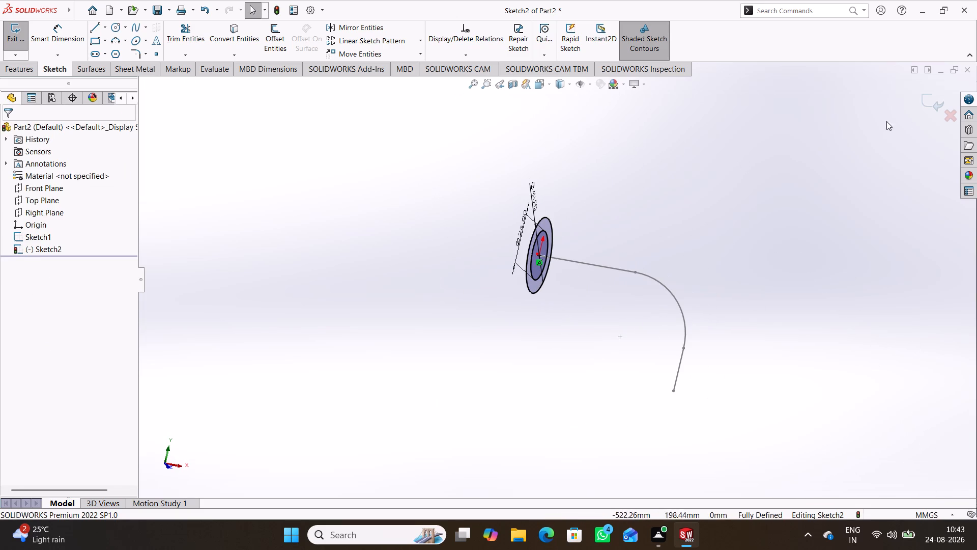
{"action": "left_click", "coordinate": [926, 106]}
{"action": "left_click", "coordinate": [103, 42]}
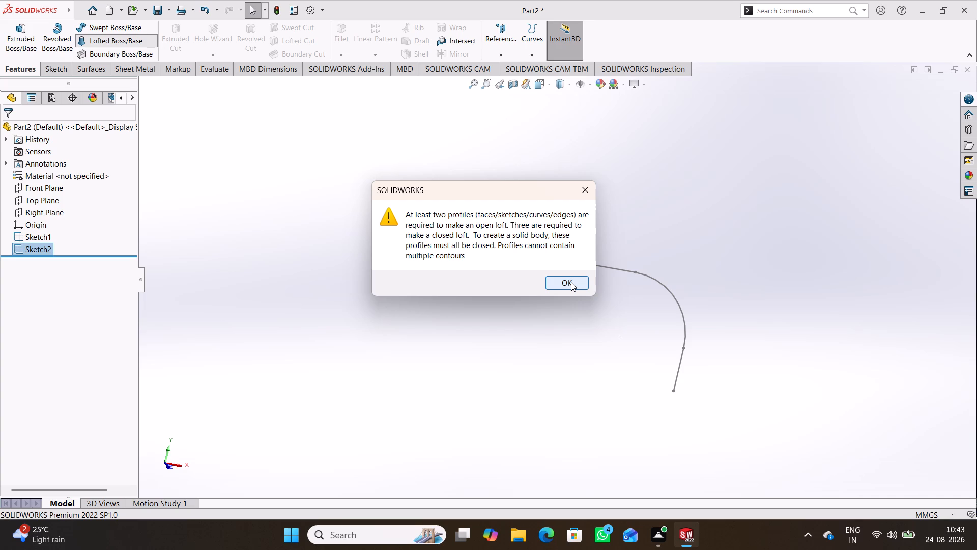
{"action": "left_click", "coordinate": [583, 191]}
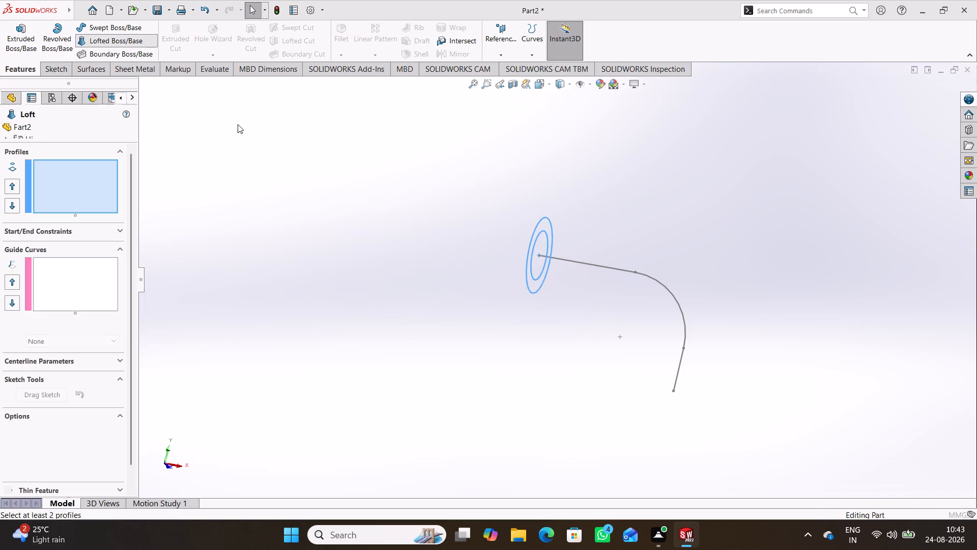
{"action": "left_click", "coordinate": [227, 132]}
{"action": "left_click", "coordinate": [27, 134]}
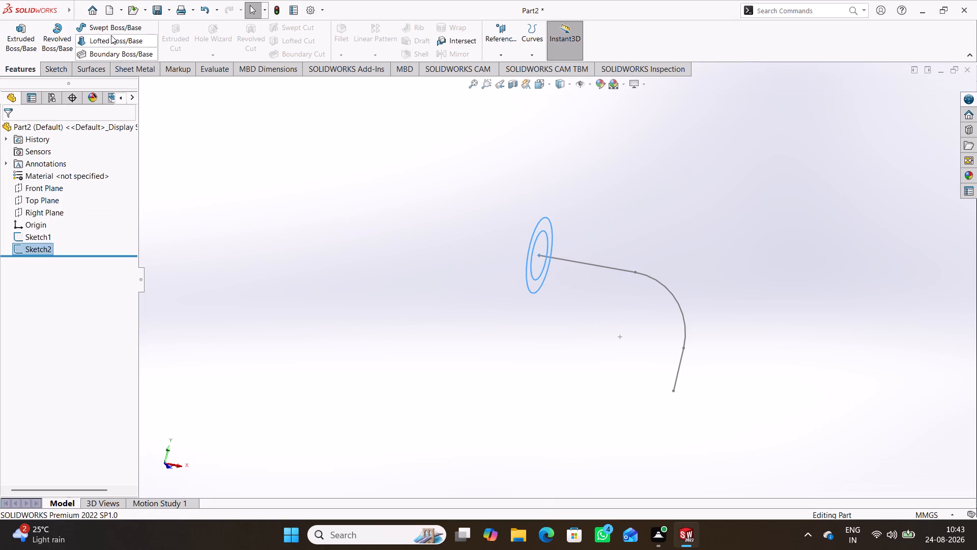
Create a solid Sweep using the two-circle sketch as the profile and the line-arc sketch as the path.
{"action": "left_click", "coordinate": [123, 30]}
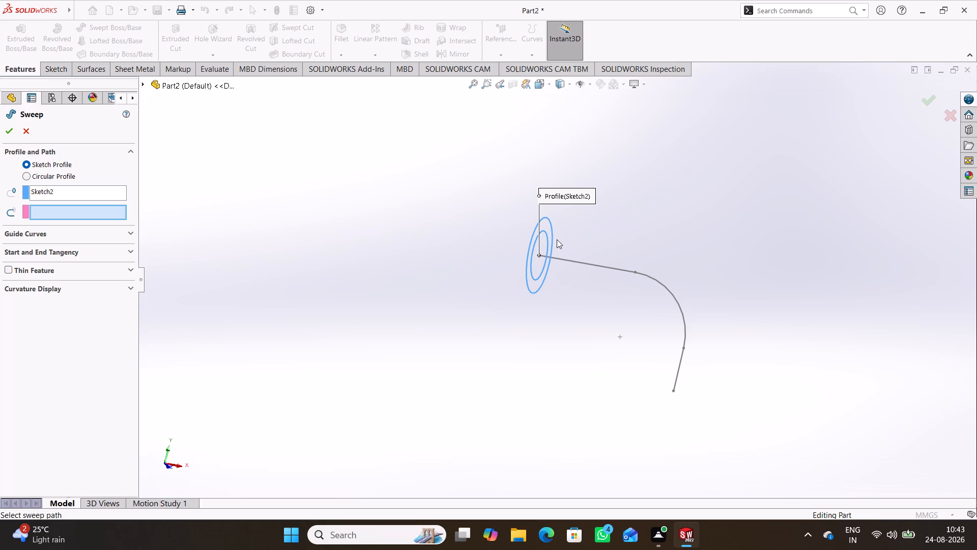
{"action": "left_click", "coordinate": [552, 230]}
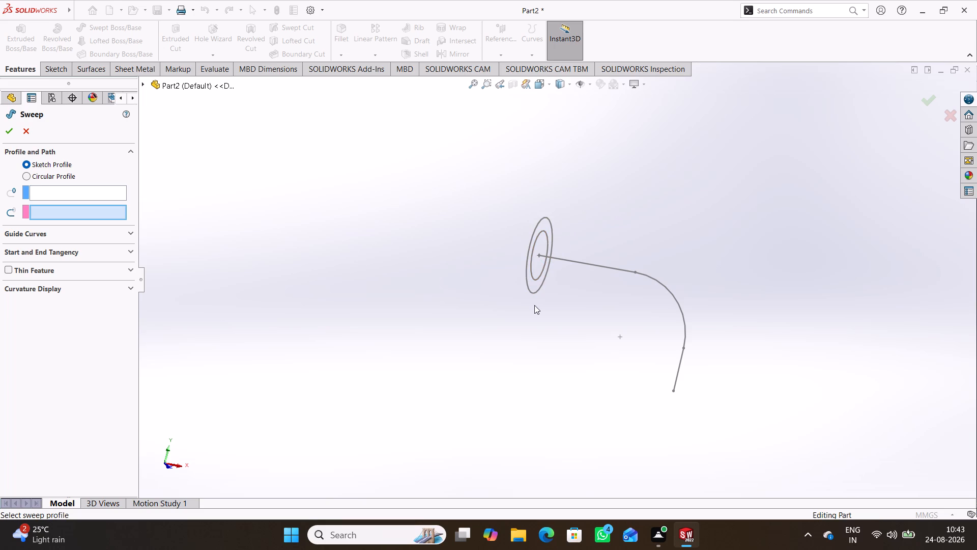
{"action": "left_click", "coordinate": [102, 193]}
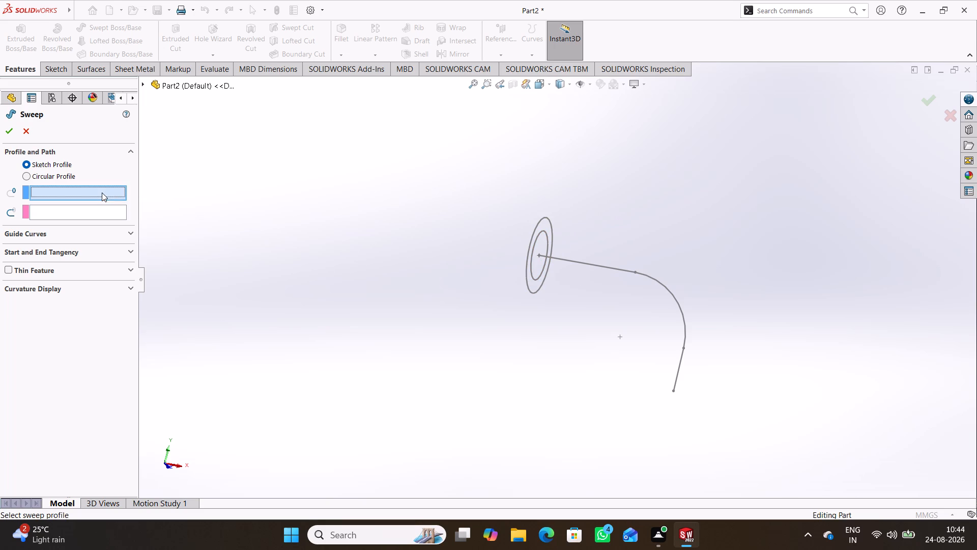
{"action": "left_click", "coordinate": [553, 238]}
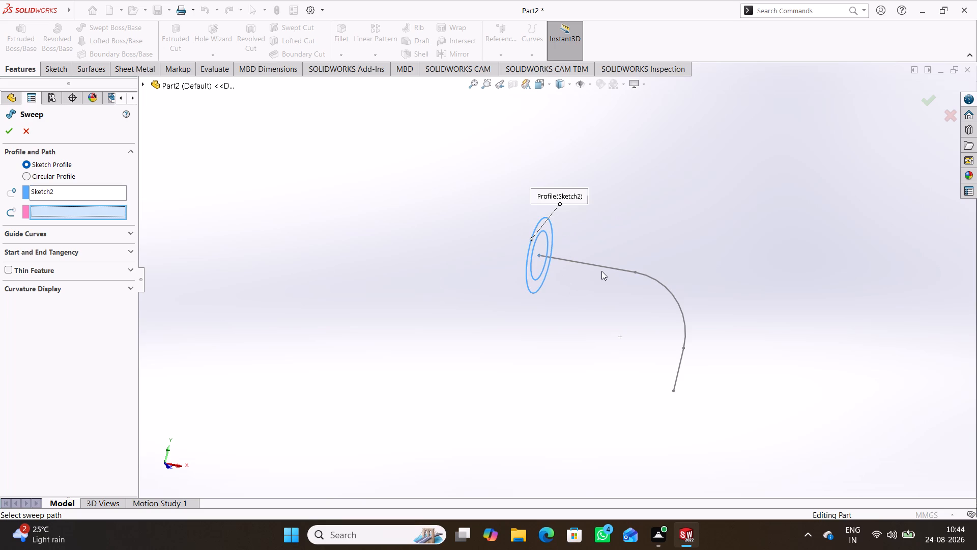
{"action": "left_click", "coordinate": [604, 268]}
{"action": "middle_click_drag", "start_coordinate": [535, 354], "coordinate": [584, 369]}
{"action": "middle_click_drag", "start_coordinate": [594, 375], "coordinate": [608, 401]}
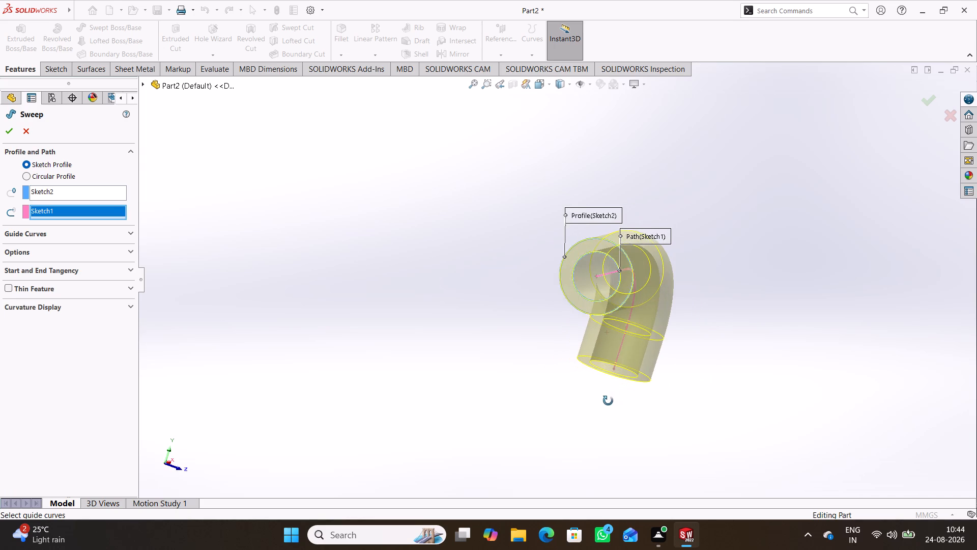
{"action": "middle_click_drag", "start_coordinate": [608, 401], "coordinate": [602, 404]}
{"action": "left_click", "coordinate": [12, 134]}
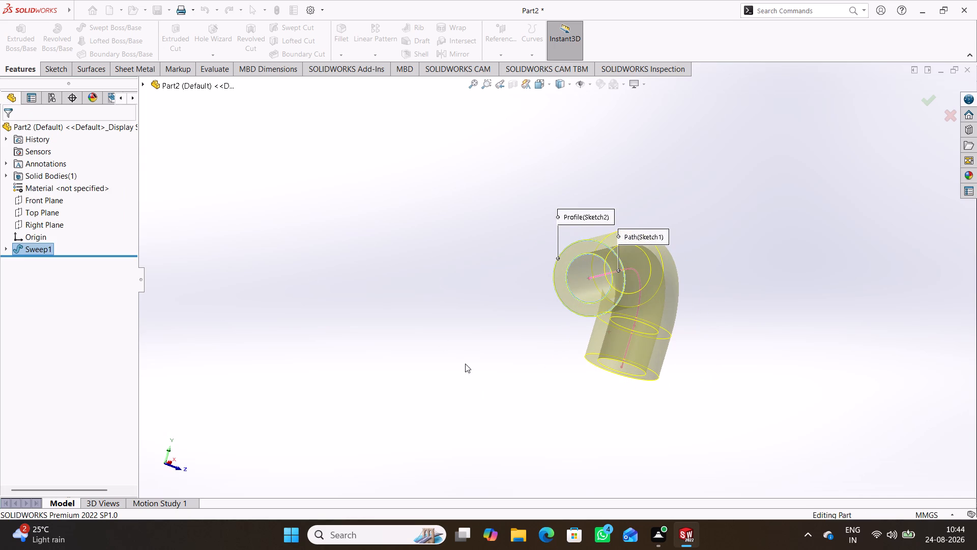
{"action": "left_click", "coordinate": [528, 401]}
On a new Right Plane sketch viewed from the left, draw a circle of about 37.3 mm radius centred on the origin.
{"action": "middle_click_drag", "start_coordinate": [537, 401], "coordinate": [577, 378]}
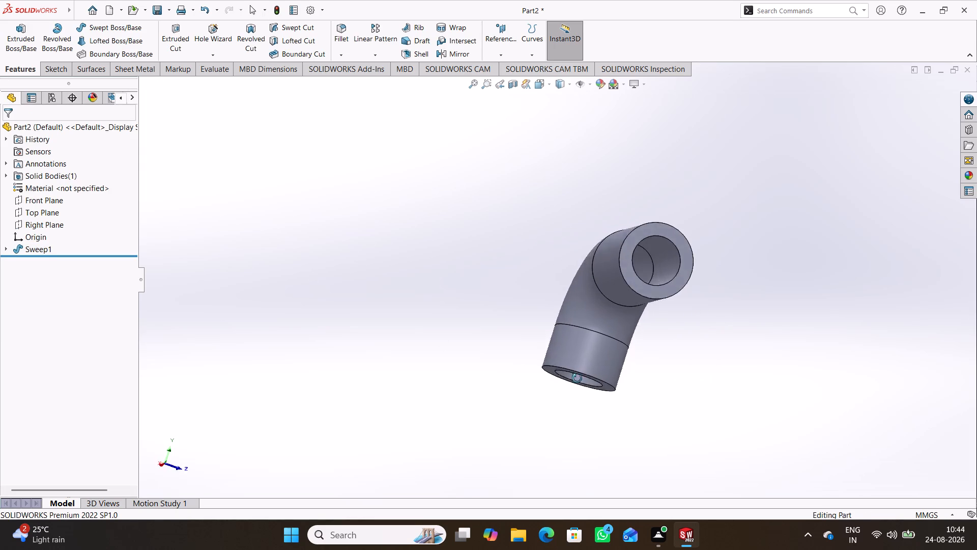
{"action": "middle_click_drag", "start_coordinate": [577, 378], "coordinate": [438, 335]}
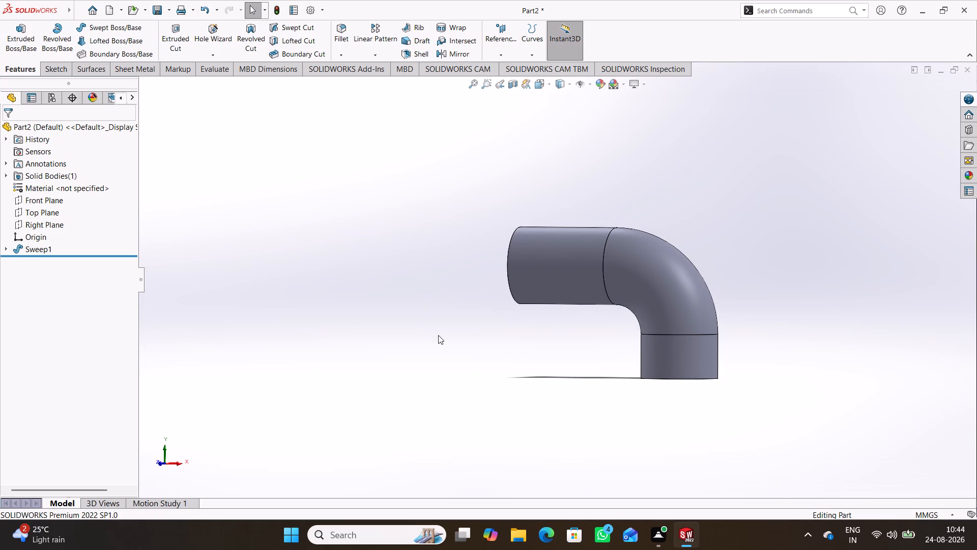
{"action": "left_click", "coordinate": [58, 224]}
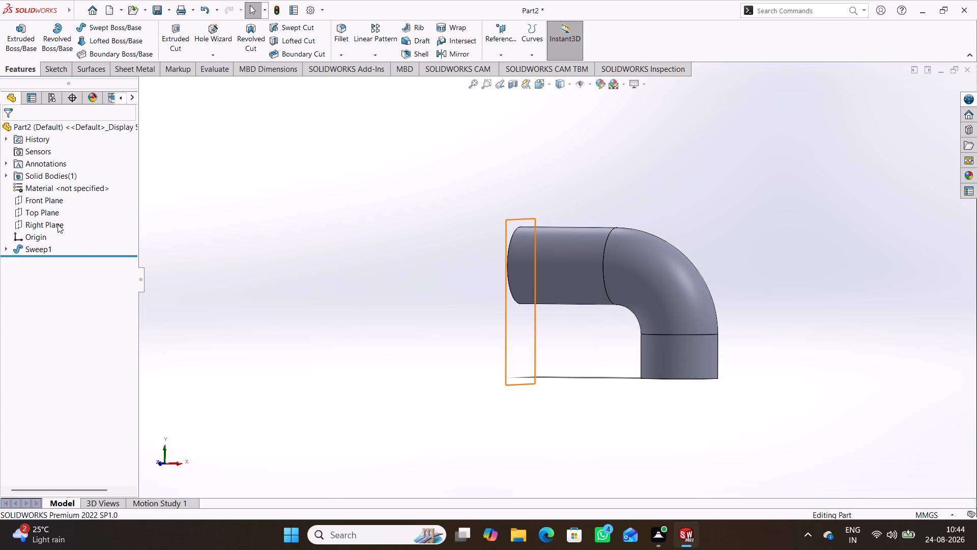
{"action": "left_click", "coordinate": [64, 209]}
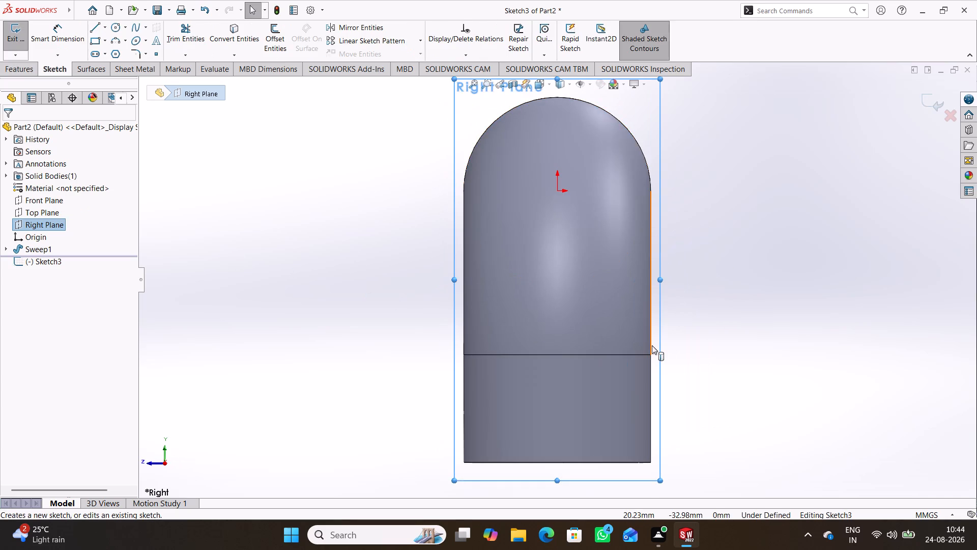
{"action": "scroll", "coordinate": [652, 345], "scroll_direction": "up", "scroll_amount": 2}
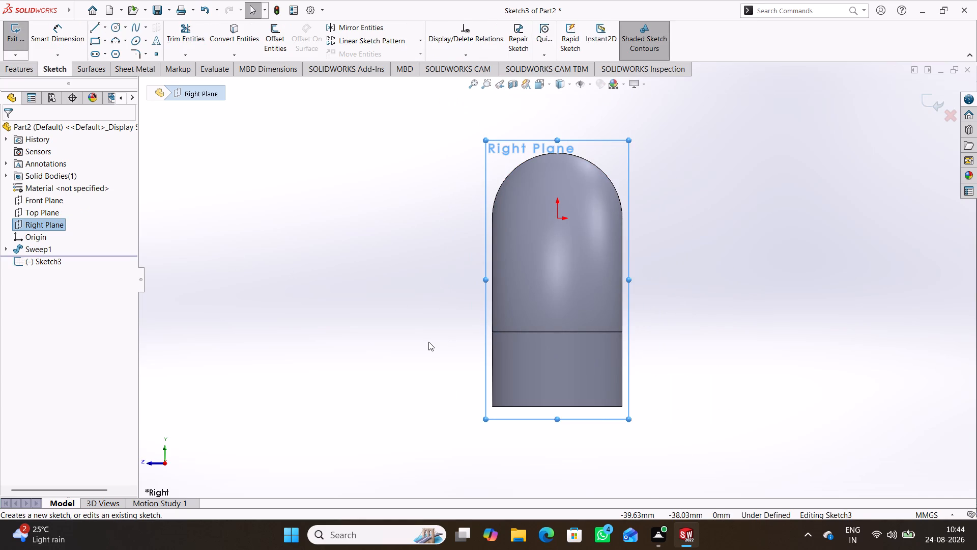
{"action": "key", "text": "ctrl+3"}
{"action": "scroll", "coordinate": [672, 320], "scroll_direction": "up", "scroll_amount": 3}
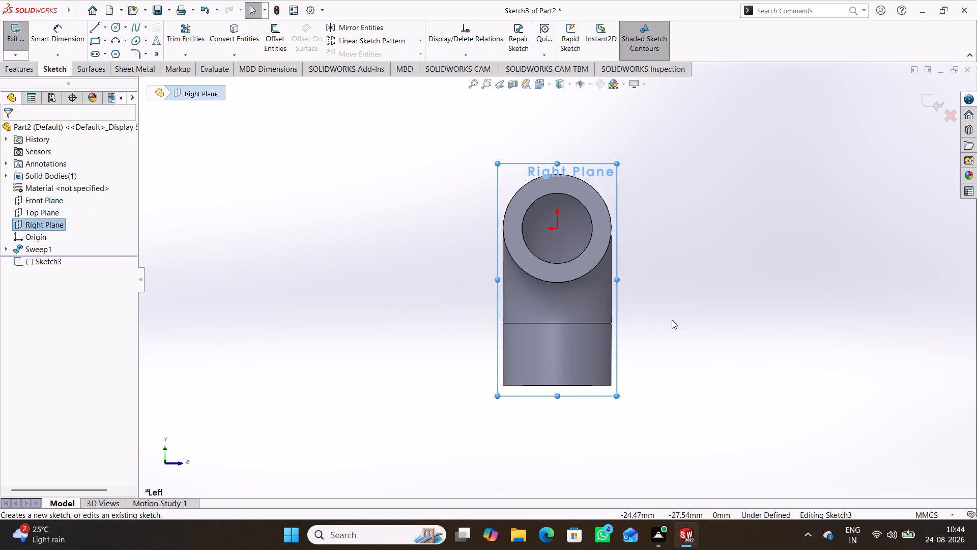
{"action": "left_click", "coordinate": [689, 317]}
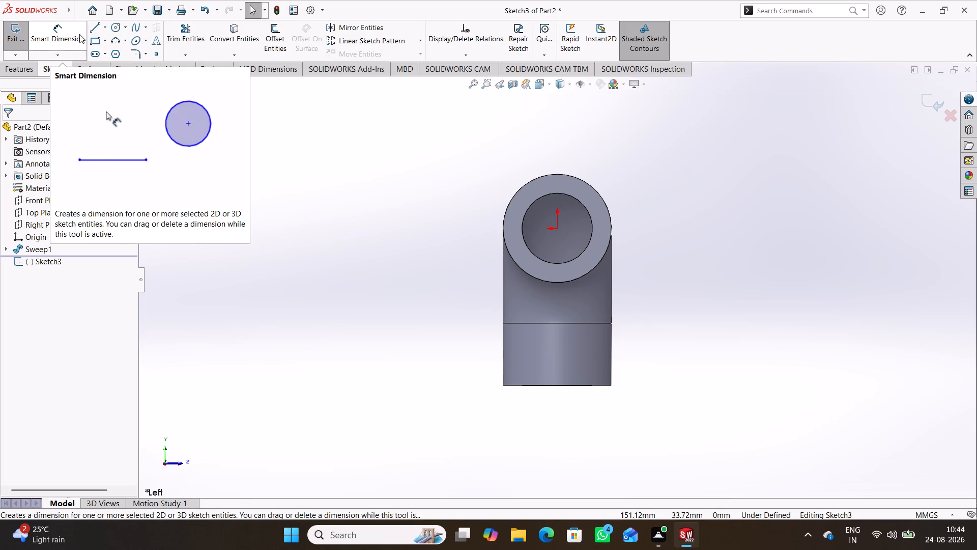
{"action": "left_click", "coordinate": [116, 29]}
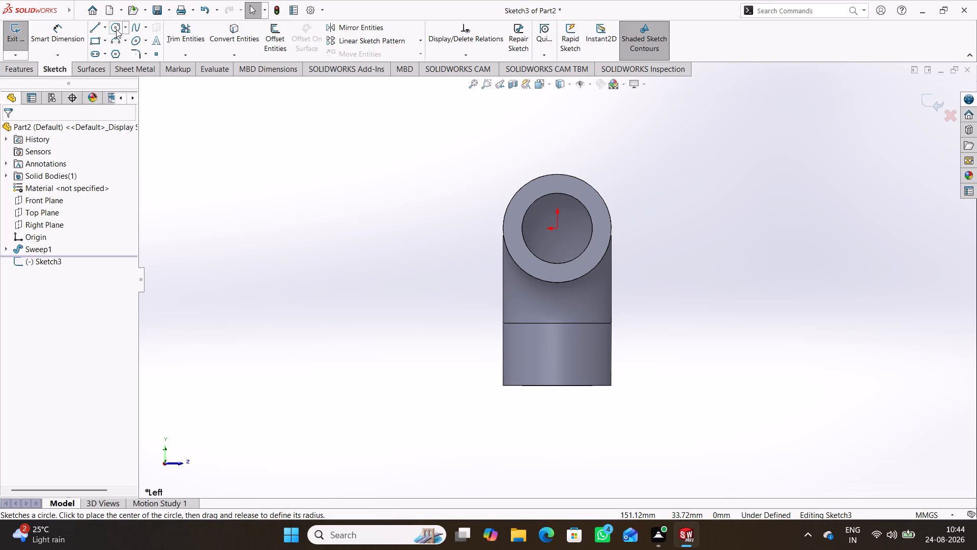
{"action": "left_click", "coordinate": [559, 229]}
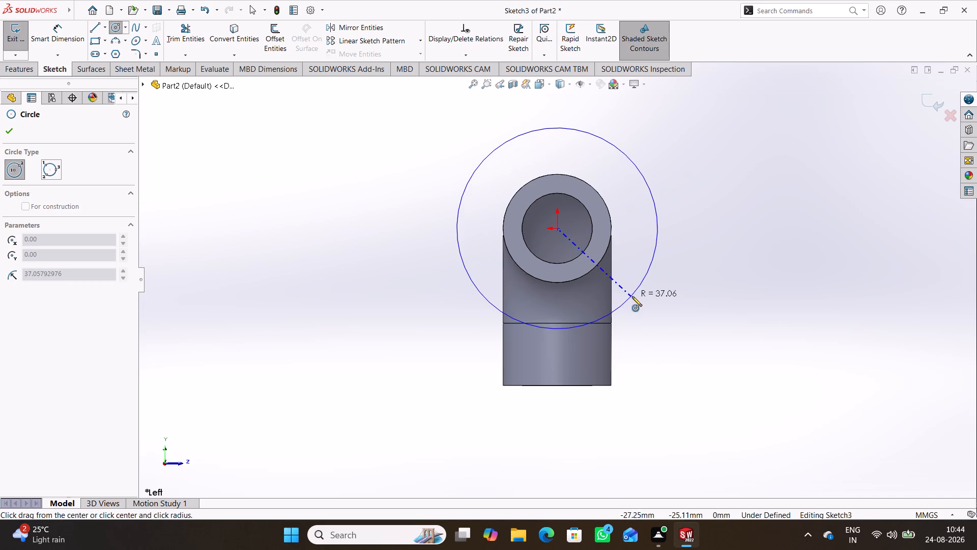
{"action": "left_click", "coordinate": [632, 296]}
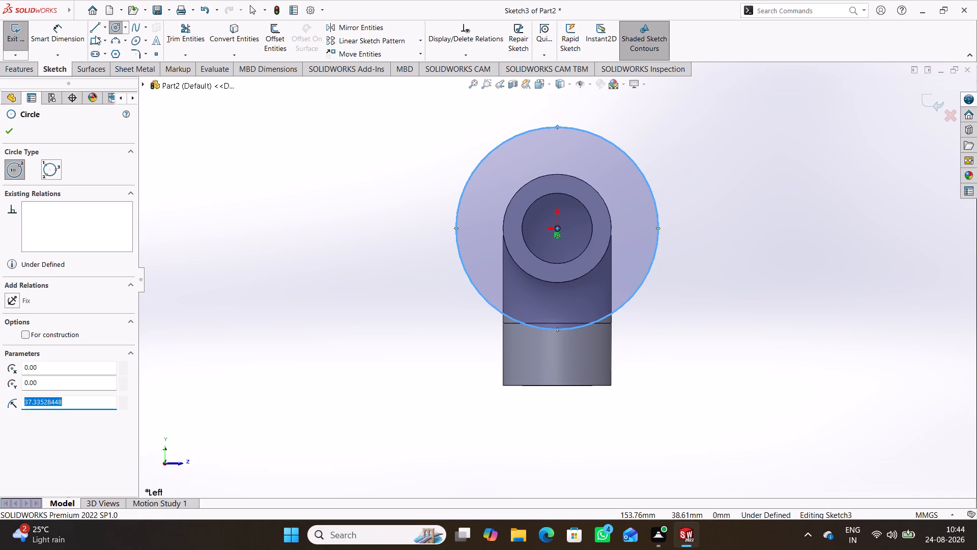
{"action": "left_click", "coordinate": [112, 26]}
Dimension the new circle's diameter as 78 mm.
{"action": "right_click_drag", "start_coordinate": [411, 359], "coordinate": [380, 145]}
{"action": "left_click", "coordinate": [643, 175]}
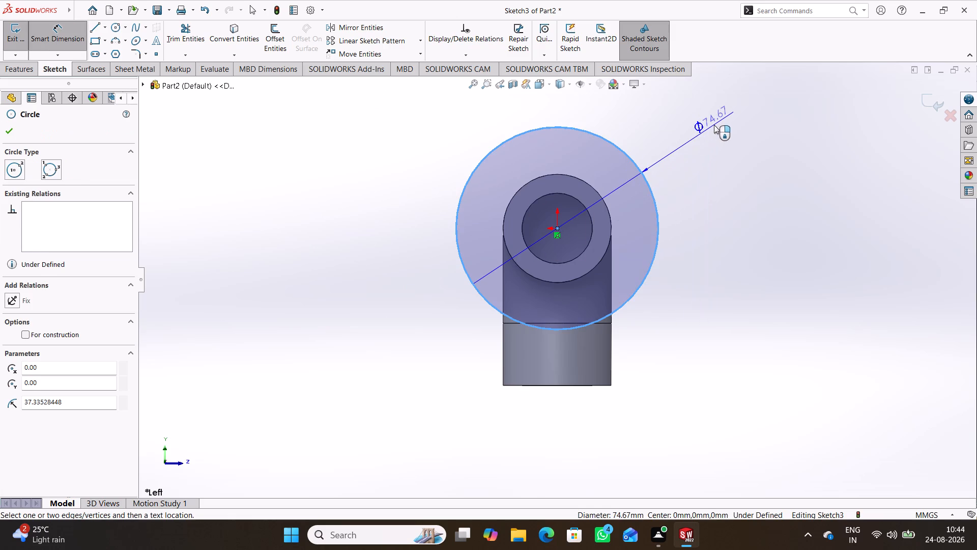
{"action": "left_click", "coordinate": [714, 125]}
{"action": "type", "text": "78"}
{"action": "key", "text": "Return"}
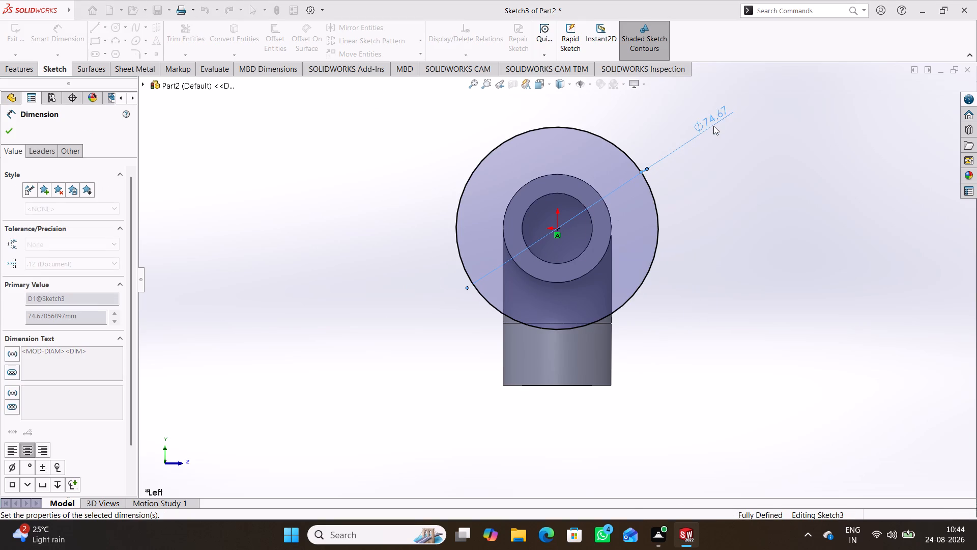
{"action": "left_click", "coordinate": [217, 222]}
Convert the inner circular edge of the pipe's end face into a sketch entity.
{"action": "right_click_drag", "start_coordinate": [218, 358], "coordinate": [225, 193]}
{"action": "left_click", "coordinate": [227, 34]}
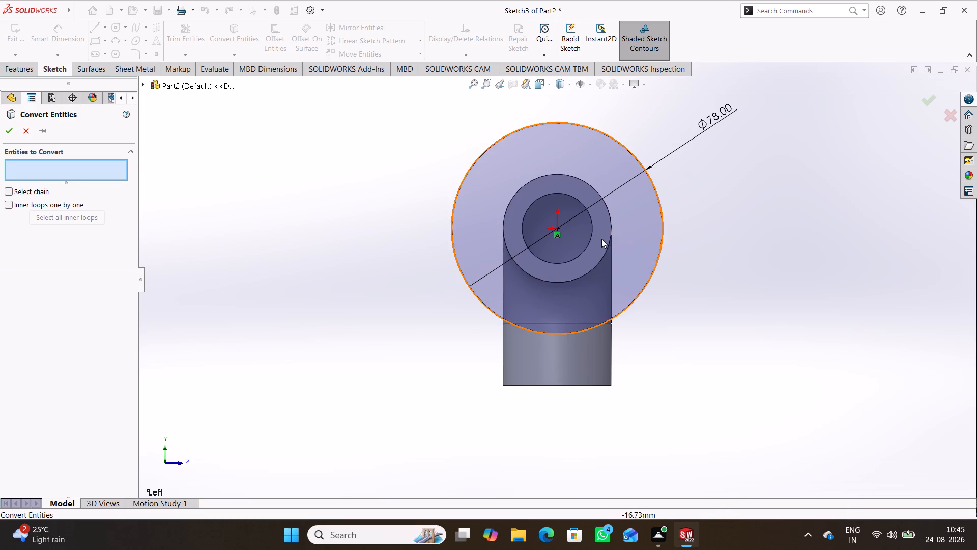
{"action": "left_click", "coordinate": [593, 224]}
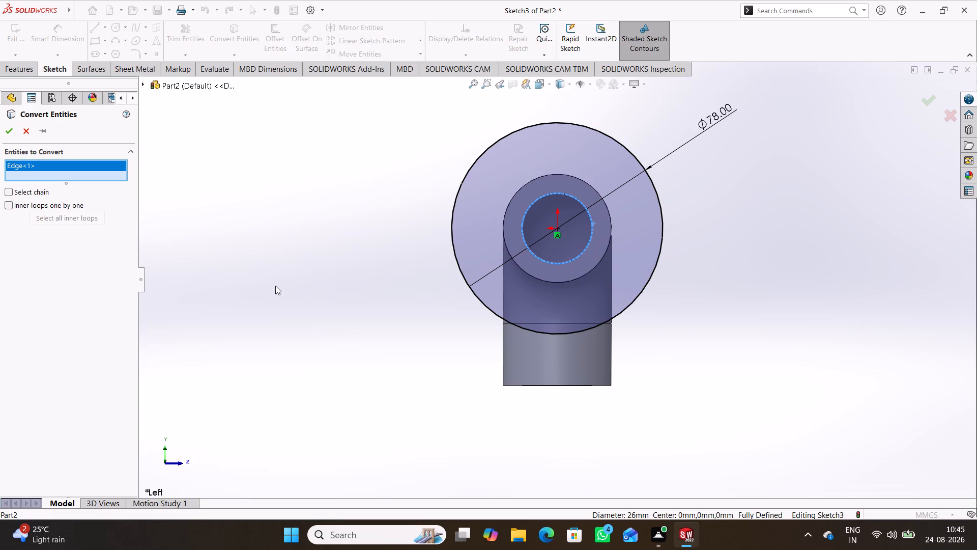
{"action": "left_click", "coordinate": [7, 130]}
{"action": "left_click", "coordinate": [452, 310]}
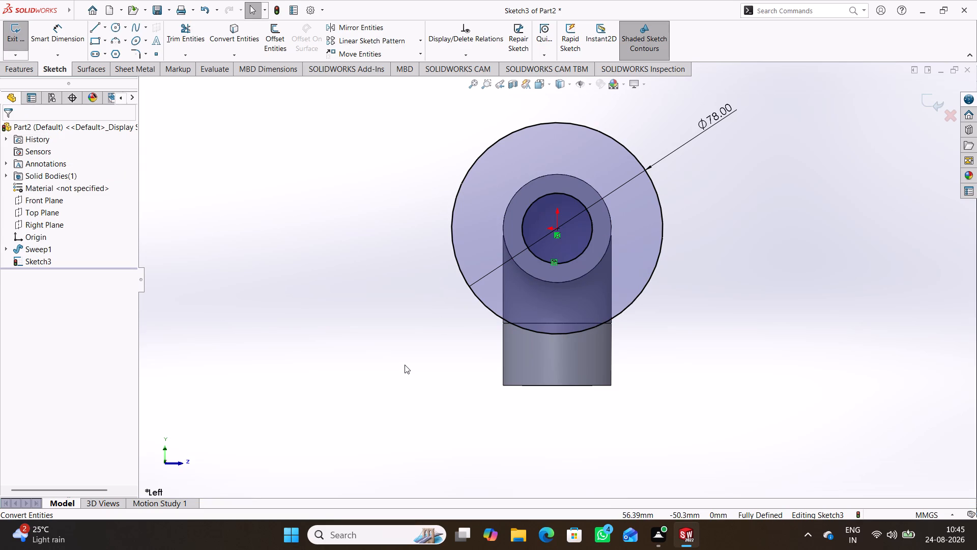
Close the 78 mm ring sketch and extrude it as a blind 8 mm boss merged with the pipe.
{"action": "middle_click_drag", "start_coordinate": [405, 365], "coordinate": [389, 378]}
{"action": "middle_click_drag", "start_coordinate": [390, 380], "coordinate": [407, 375]}
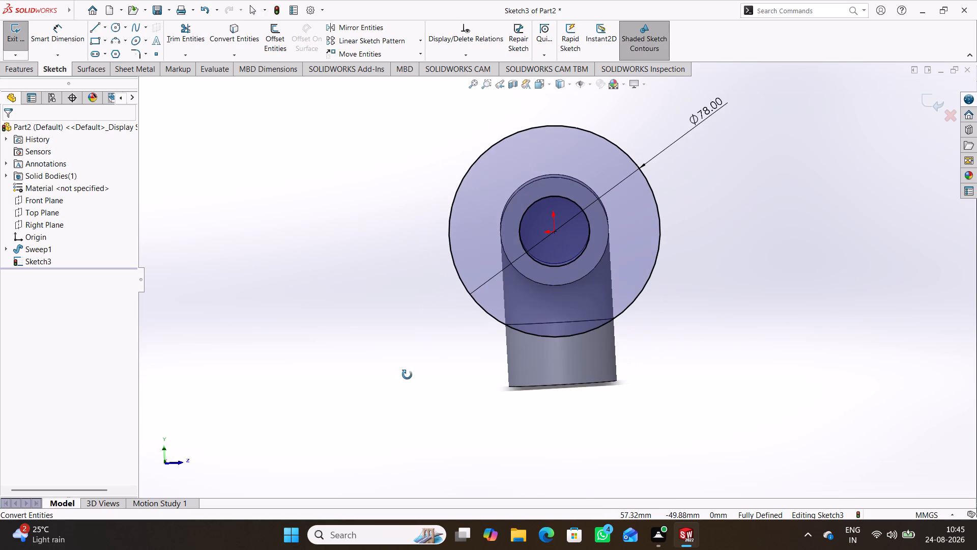
{"action": "middle_click_drag", "start_coordinate": [407, 375], "coordinate": [407, 377]}
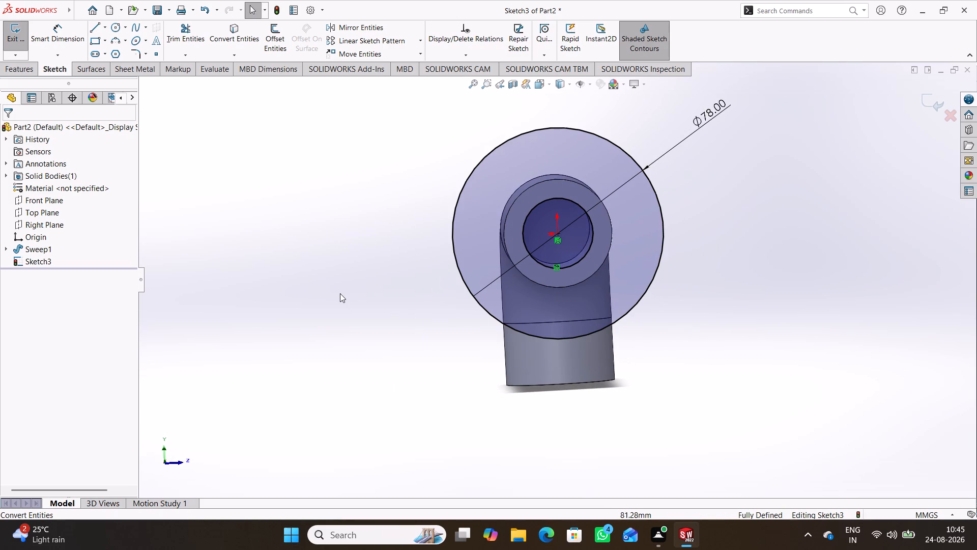
{"action": "key", "text": "ctrl+3"}
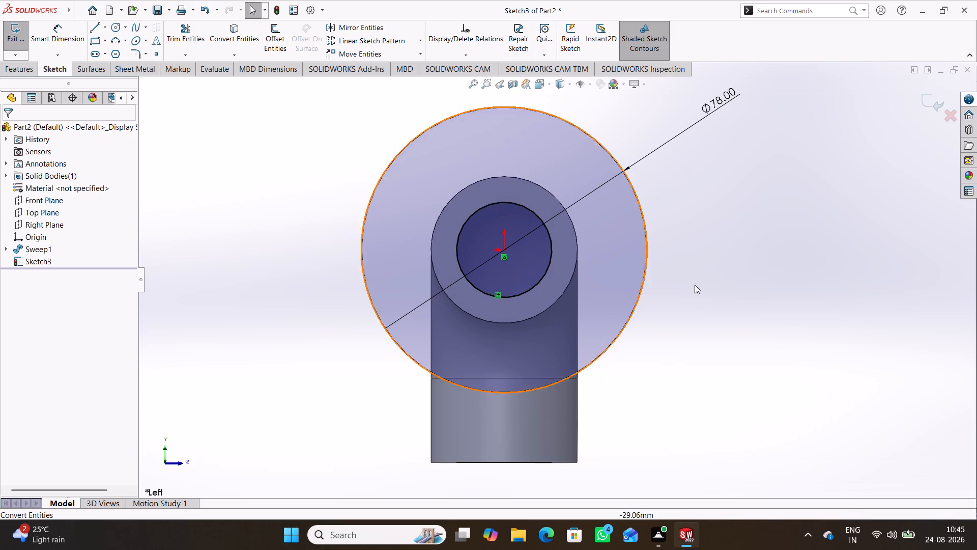
{"action": "left_click", "coordinate": [729, 285]}
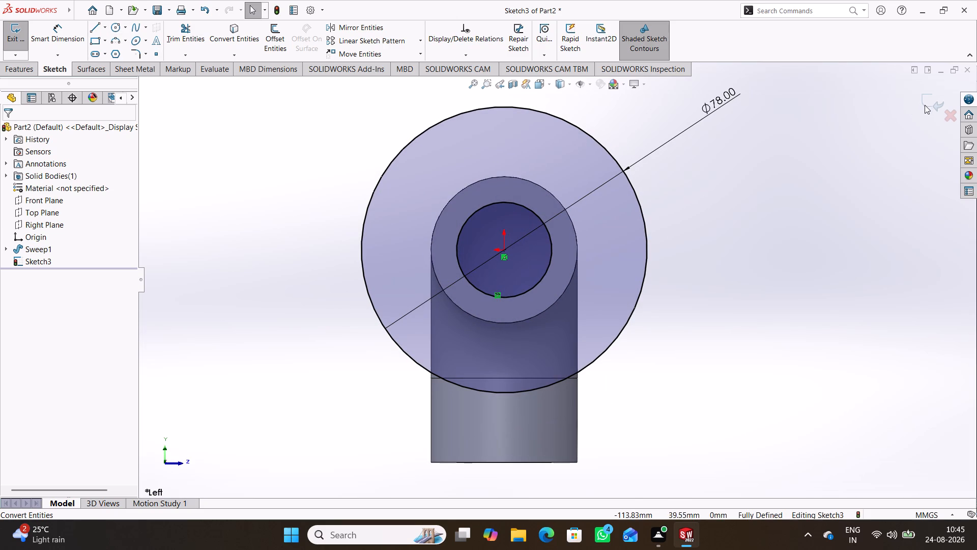
{"action": "left_click_drag", "start_coordinate": [930, 105], "coordinate": [936, 109]}
{"action": "middle_click_drag", "start_coordinate": [700, 238], "coordinate": [638, 290]}
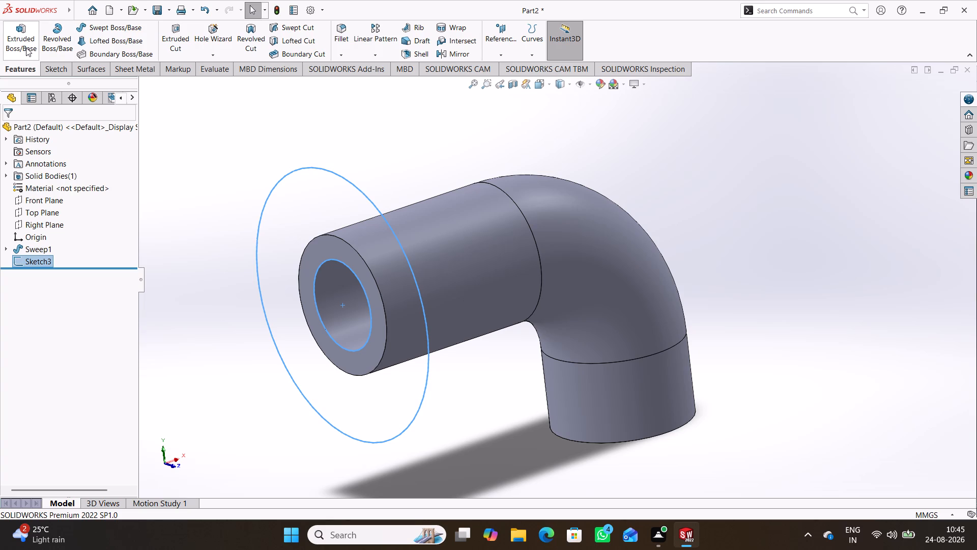
{"action": "left_click", "coordinate": [16, 35]}
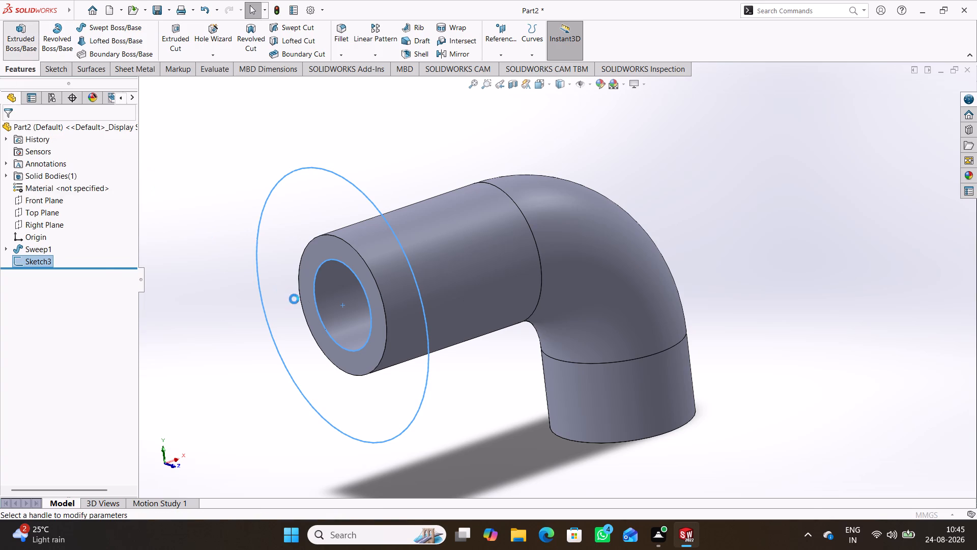
{"action": "scroll", "coordinate": [375, 426], "scroll_direction": "up", "scroll_amount": 2}
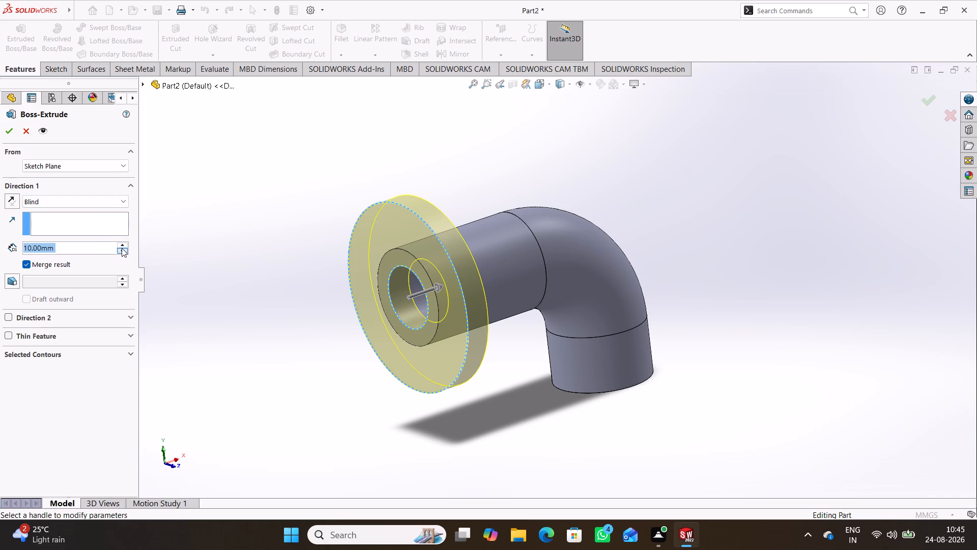
{"action": "key", "text": "8"}
{"action": "left_click", "coordinate": [246, 256]}
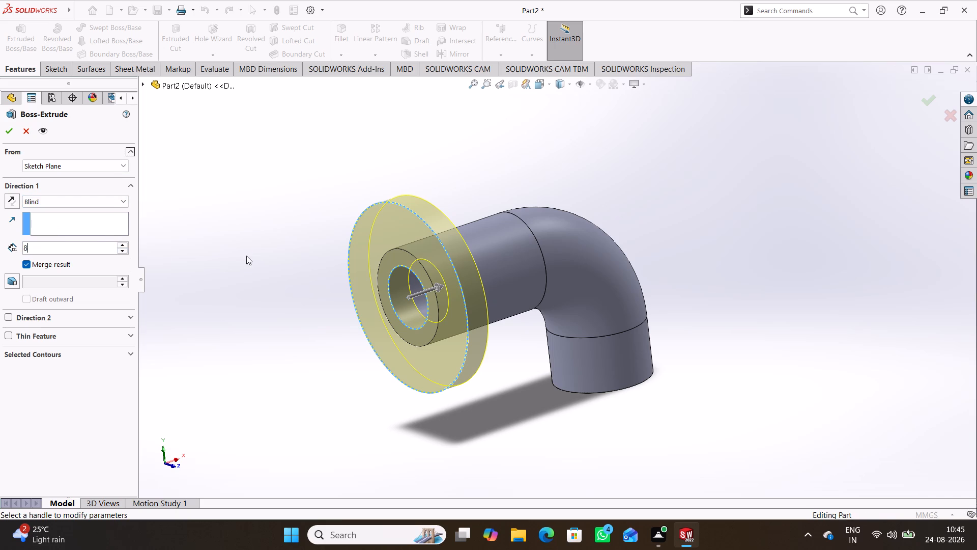
{"action": "left_click", "coordinate": [14, 132]}
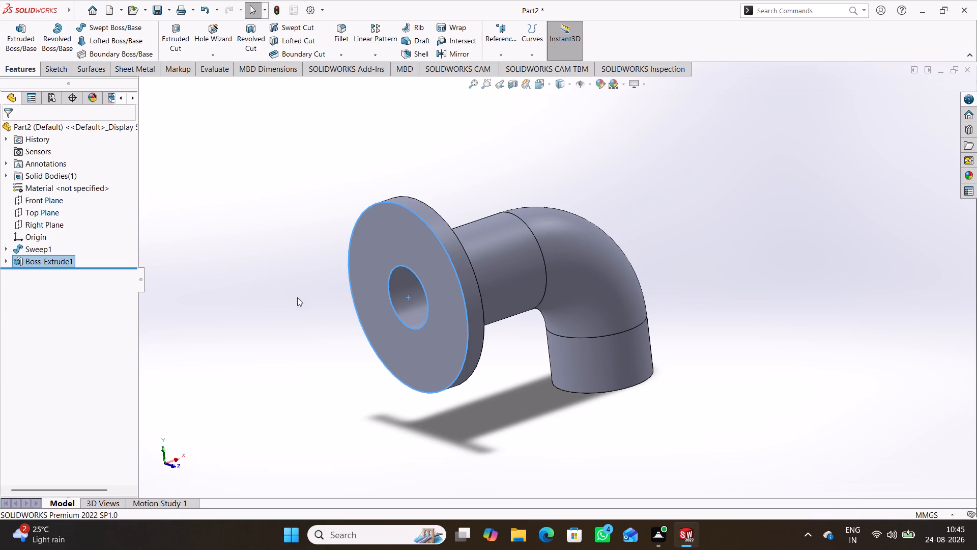
On a new sketch on the flange's outer face, draw a circle of about 6.5 mm radius, about 26.4 mm directly above the origin.
{"action": "left_click", "coordinate": [343, 328]}
{"action": "middle_click_drag", "start_coordinate": [306, 368], "coordinate": [360, 335]}
{"action": "middle_click_drag", "start_coordinate": [365, 373], "coordinate": [421, 359]}
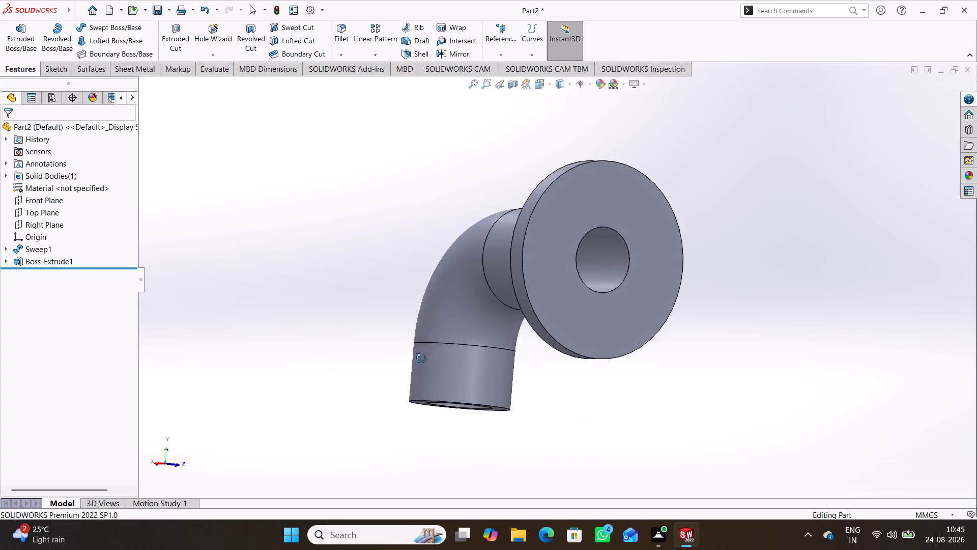
{"action": "middle_click_drag", "start_coordinate": [421, 359], "coordinate": [364, 420]}
{"action": "left_click", "coordinate": [510, 314]}
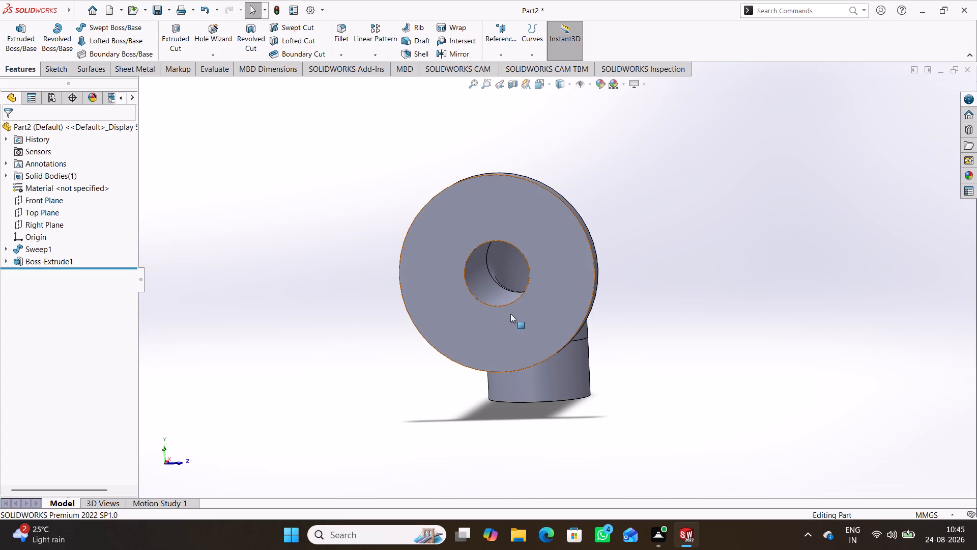
{"action": "left_click", "coordinate": [552, 283]}
{"action": "left_click", "coordinate": [735, 353]}
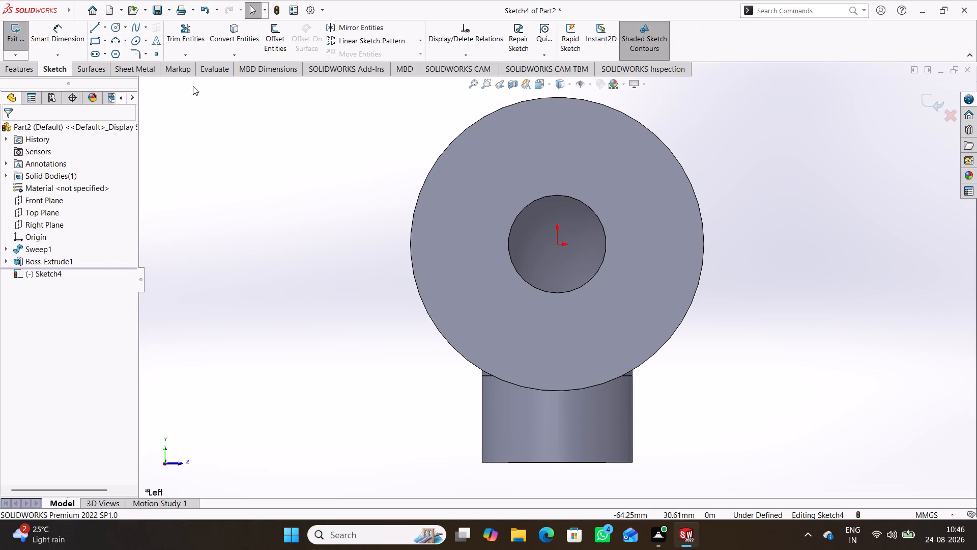
{"action": "left_click", "coordinate": [263, 123]}
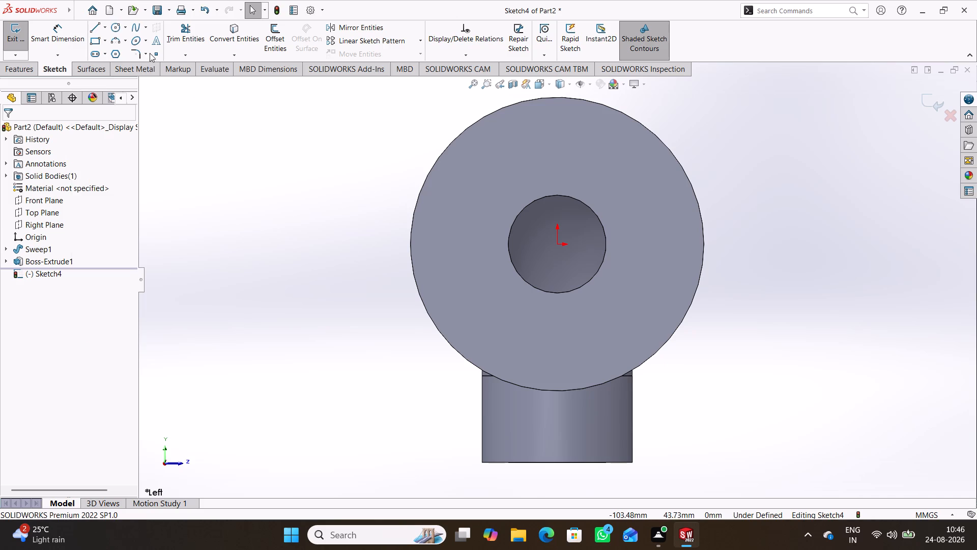
{"action": "left_click", "coordinate": [117, 31]}
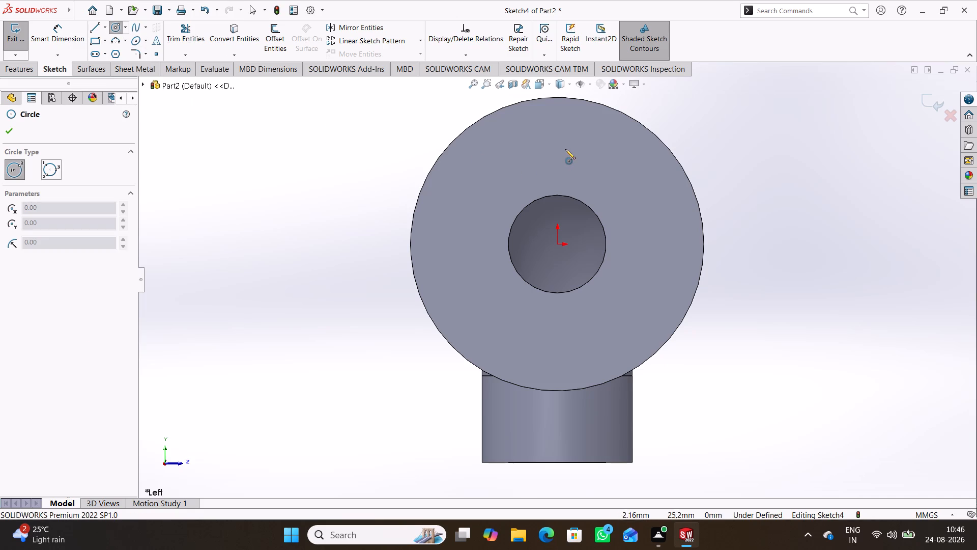
{"action": "left_click", "coordinate": [555, 145]}
{"action": "left_click", "coordinate": [558, 169]}
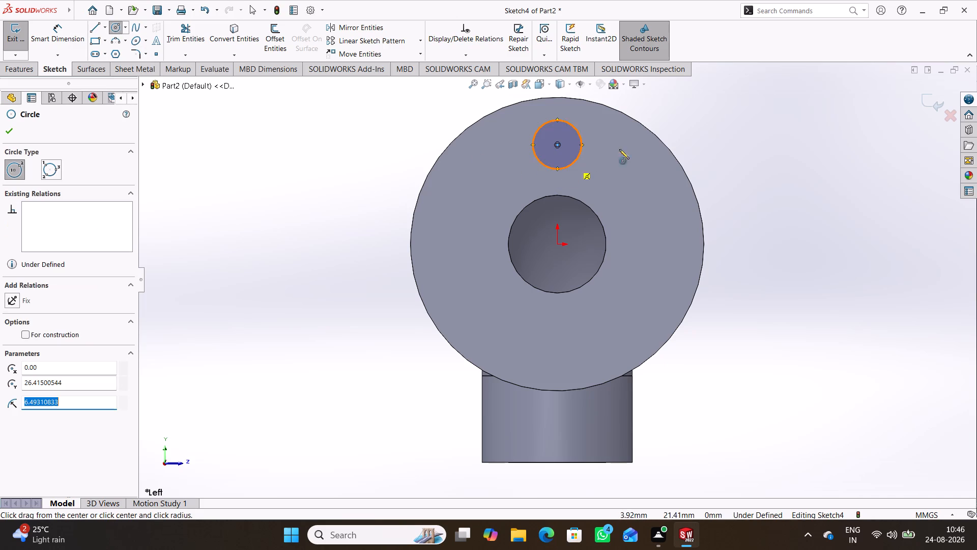
{"action": "right_click_drag", "start_coordinate": [723, 247], "coordinate": [730, 174]}
{"action": "right_click_drag", "start_coordinate": [737, 270], "coordinate": [737, 183]}
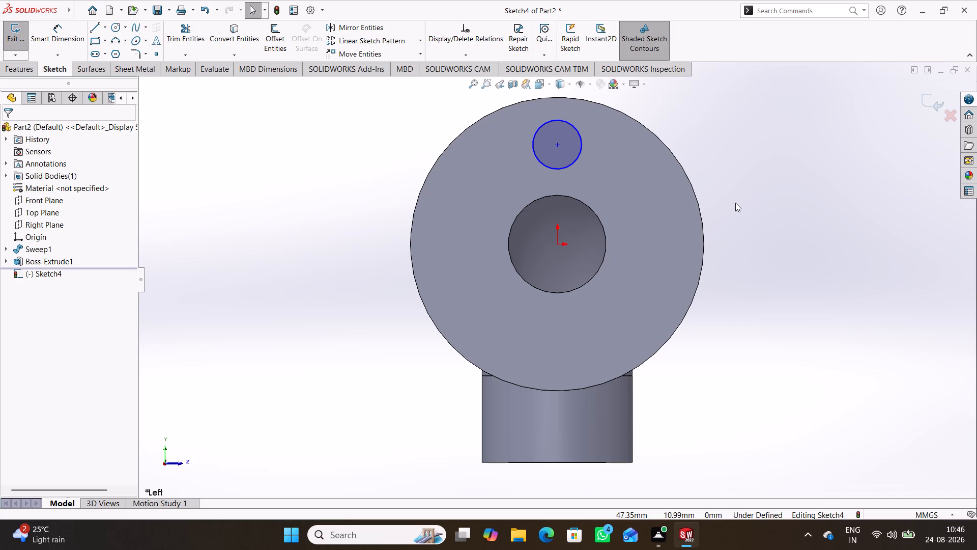
Draw a larger circle centred on the origin in the flange-face sketch, between the bore and the flange's outer edge.
{"action": "left_click", "coordinate": [114, 26]}
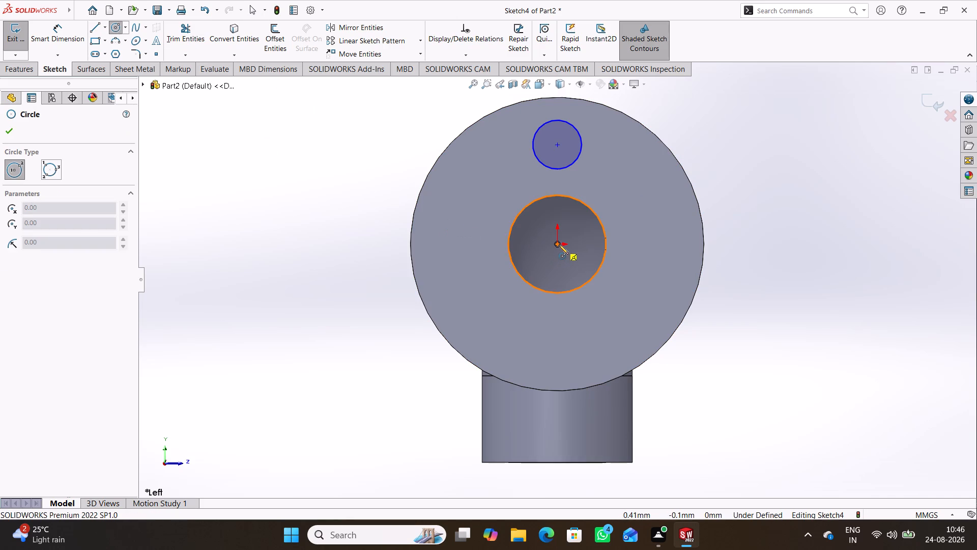
{"action": "left_click", "coordinate": [559, 244]}
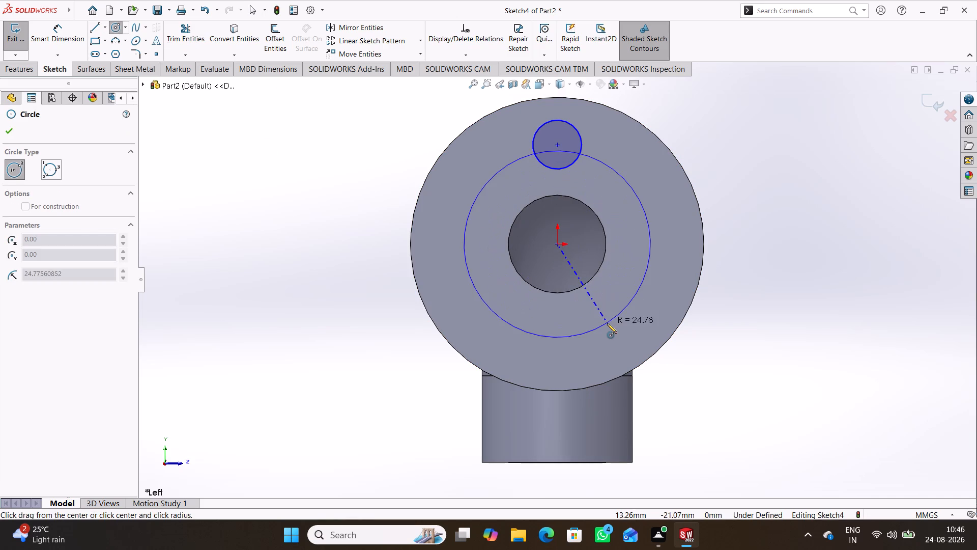
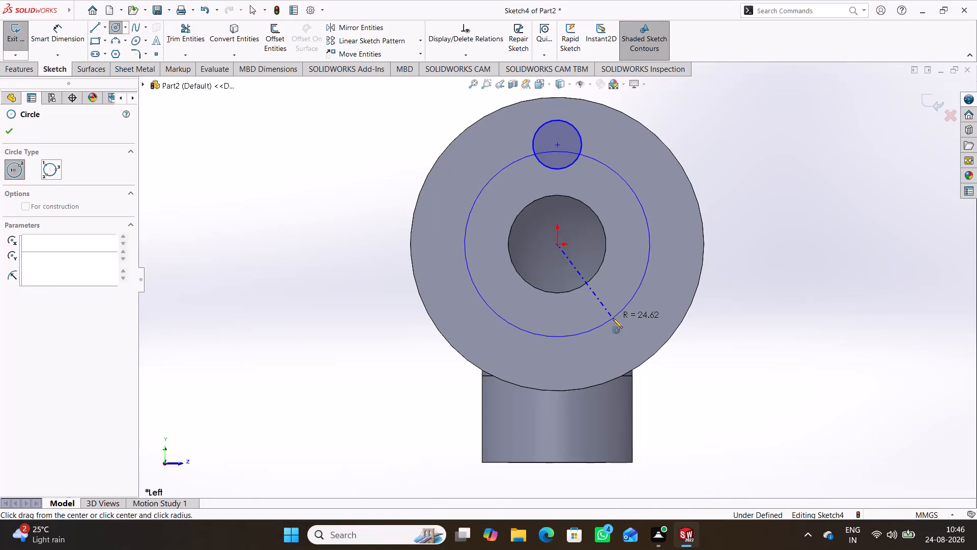
Make the small circle's centre coincident with the larger circle around the bore.
{"action": "left_click", "coordinate": [775, 287]}
{"action": "right_click_drag", "start_coordinate": [767, 325], "coordinate": [783, 271]}
{"action": "right_click", "coordinate": [799, 244]}
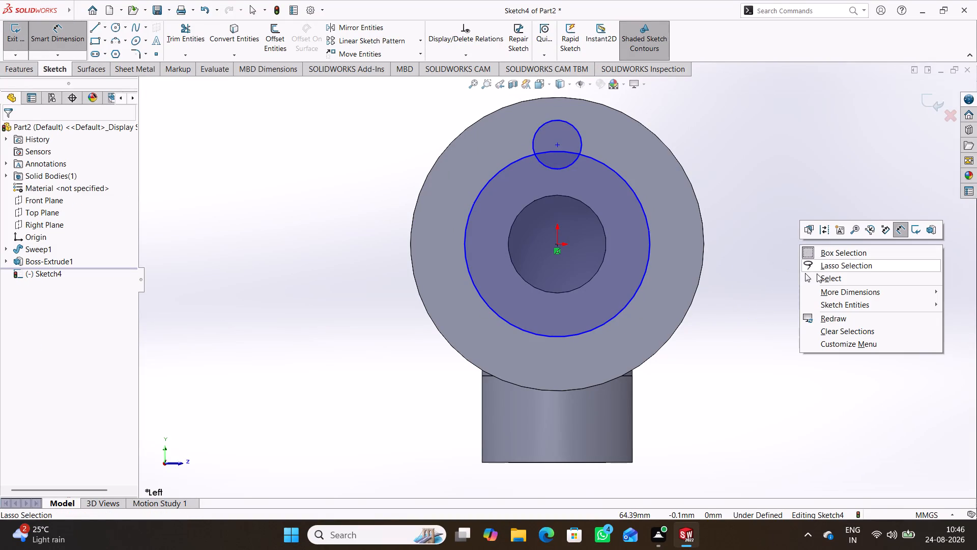
{"action": "left_click", "coordinate": [827, 278]}
{"action": "left_click", "coordinate": [720, 197]}
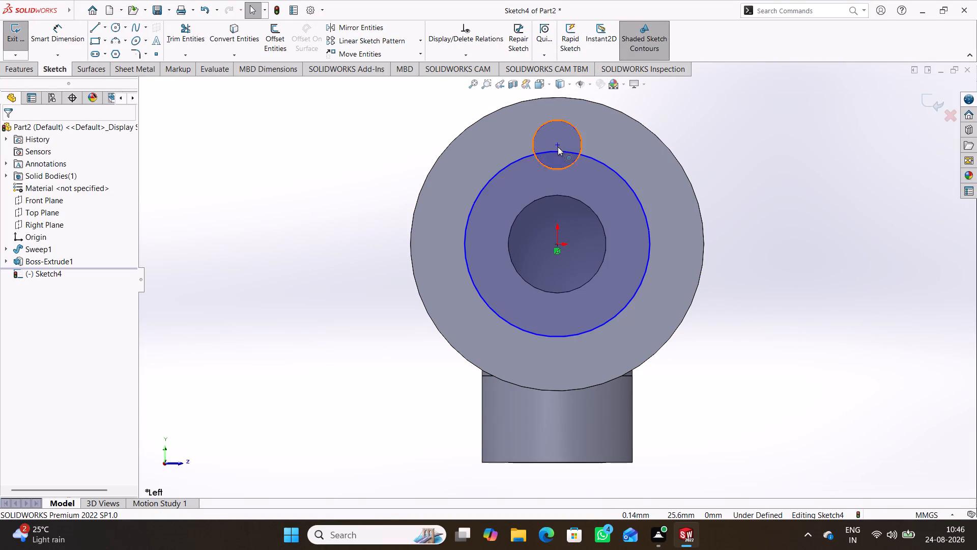
{"action": "left_click", "coordinate": [557, 145]}
{"action": "left_click", "coordinate": [620, 175], "text": "ctrl"}
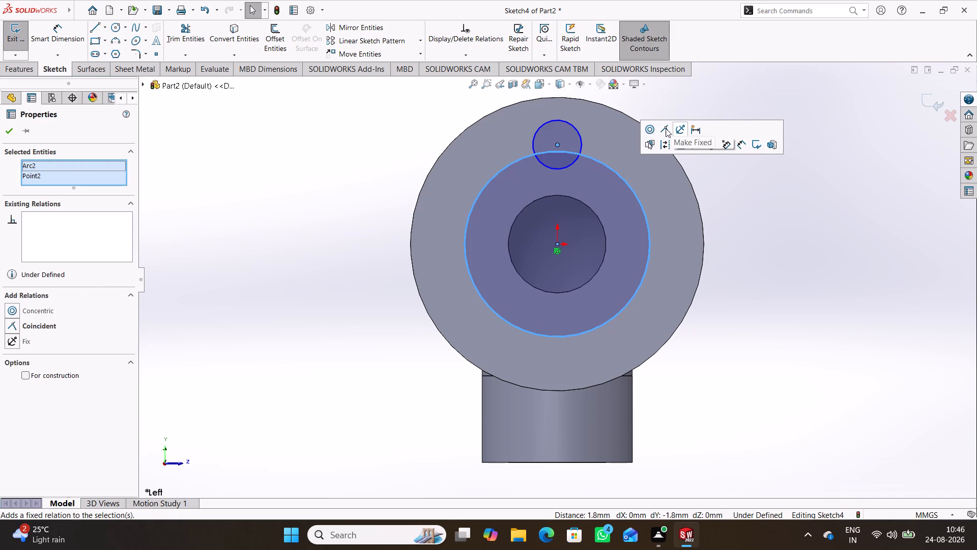
{"action": "left_click", "coordinate": [666, 128]}
{"action": "left_click", "coordinate": [718, 192]}
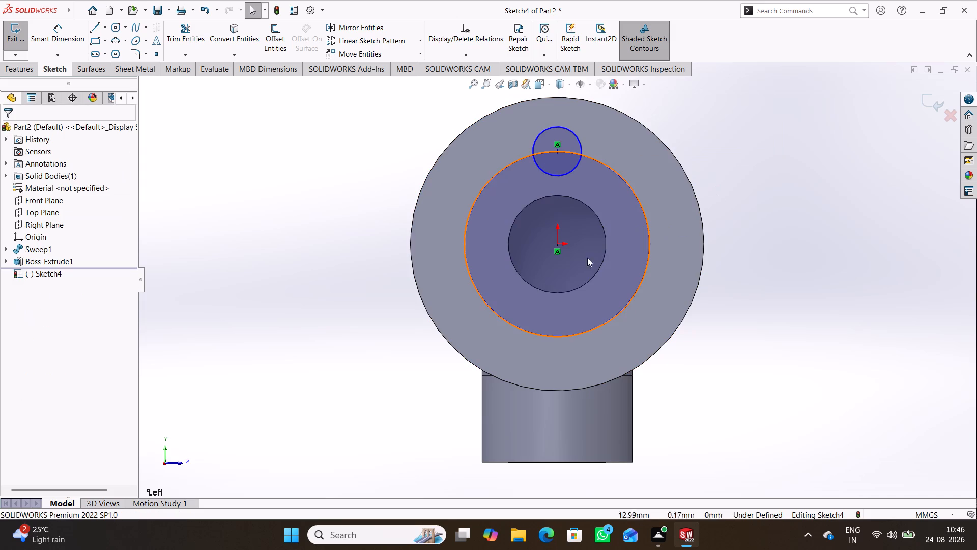
Add a vertical relation between the small circle's centre and the origin.
{"action": "left_click", "coordinate": [556, 245]}
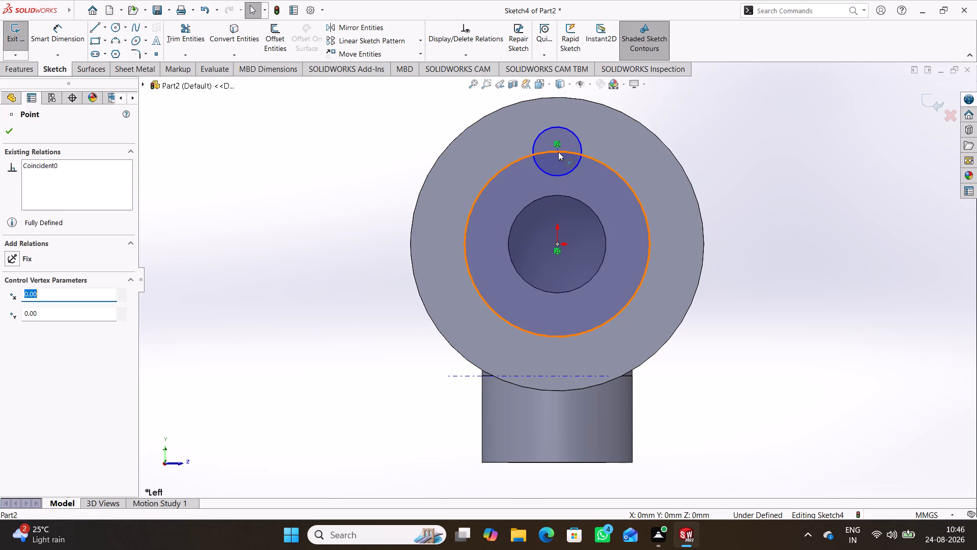
{"action": "left_click", "coordinate": [558, 152], "text": "ctrl"}
{"action": "right_click", "coordinate": [786, 123]}
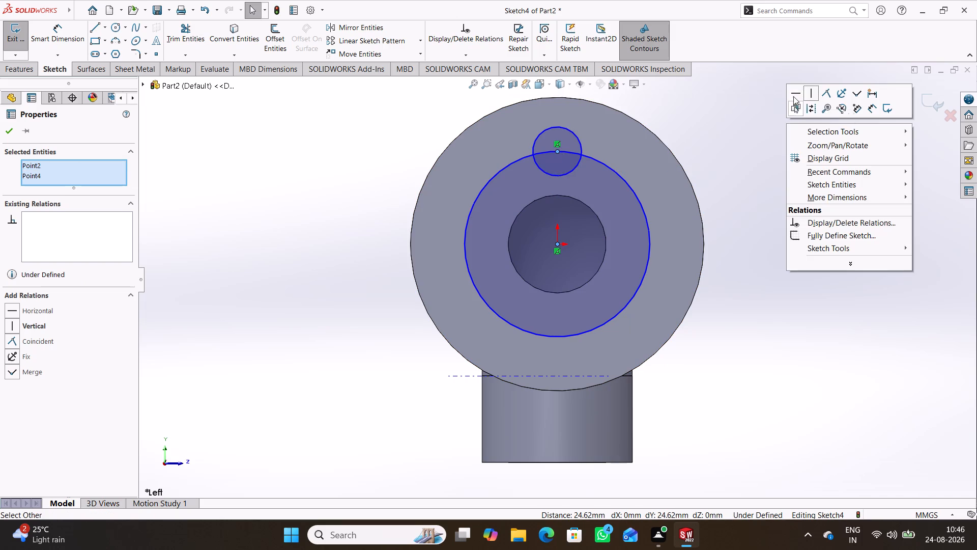
{"action": "left_click", "coordinate": [809, 95]}
{"action": "left_click", "coordinate": [754, 144]}
Dimension the larger circle centred on the origin to a diameter of 60 mm.
{"action": "right_click_drag", "start_coordinate": [743, 252], "coordinate": [736, 170]}
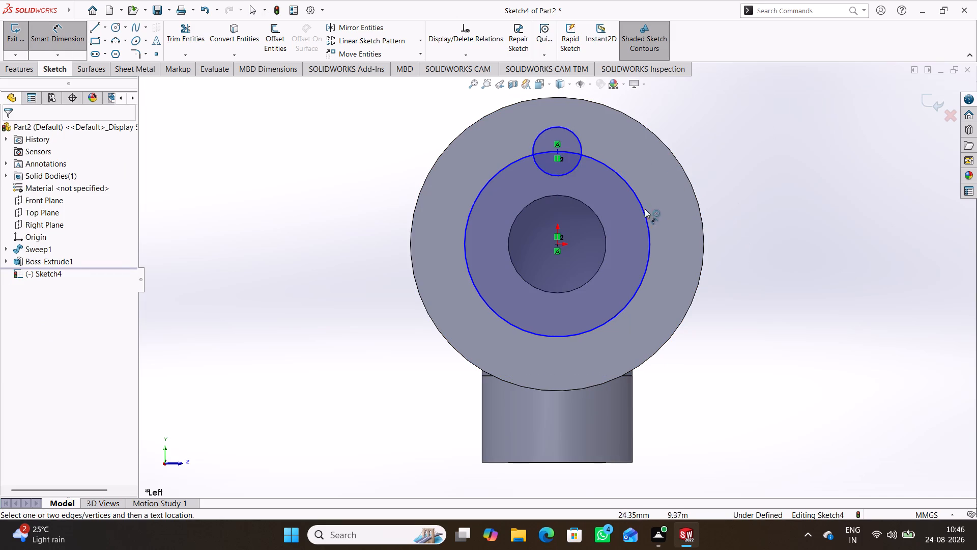
{"action": "left_click", "coordinate": [641, 200]}
{"action": "left_click", "coordinate": [735, 136]}
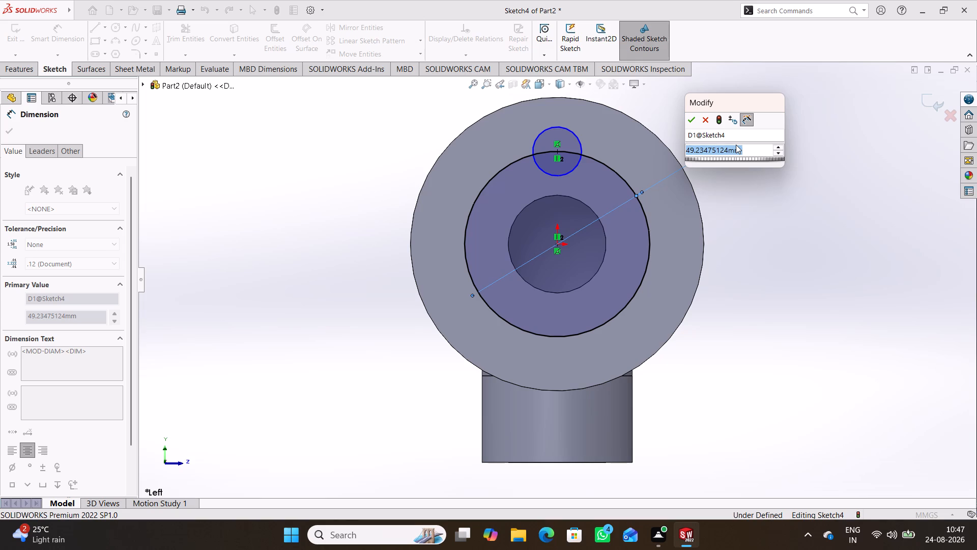
{"action": "type", "text": "60"}
{"action": "key", "text": "Return"}
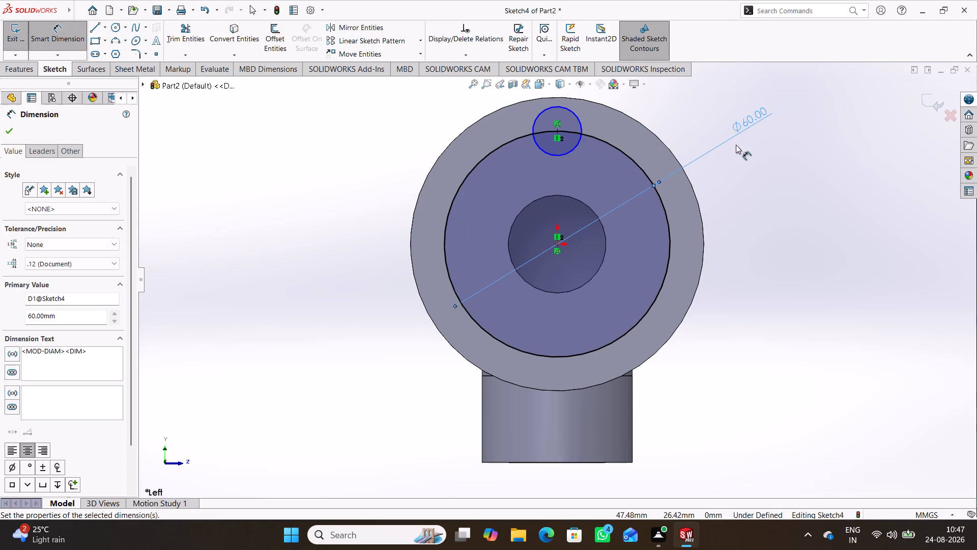
{"action": "left_click", "coordinate": [747, 158]}
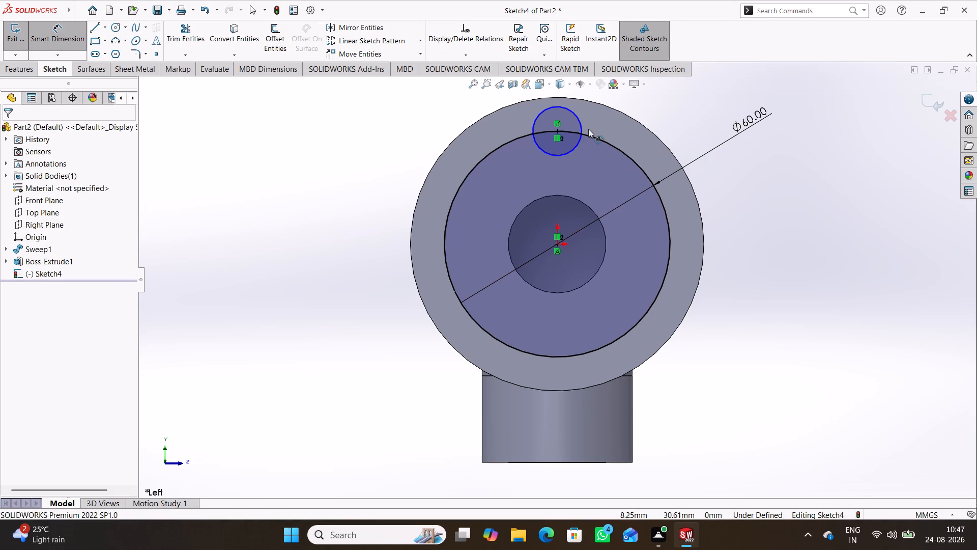
Dimension the small circle to a diameter of 10 mm.
{"action": "left_click", "coordinate": [580, 121]}
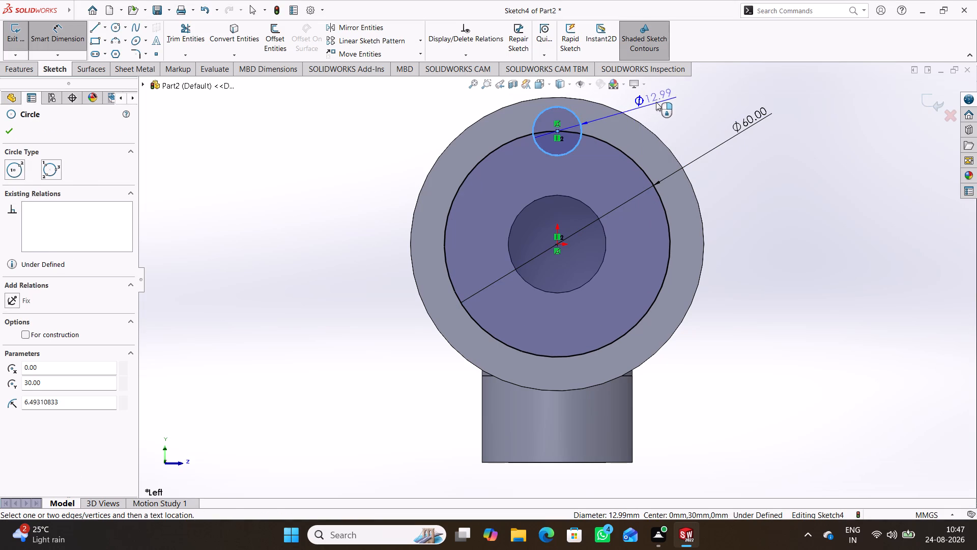
{"action": "left_click", "coordinate": [656, 102]}
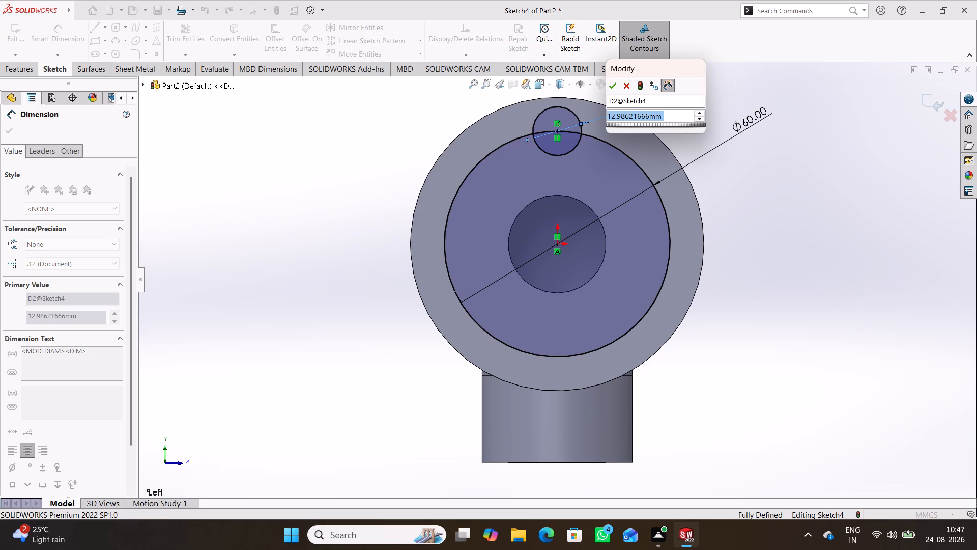
{"action": "type", "text": "10"}
{"action": "key", "text": "Return"}
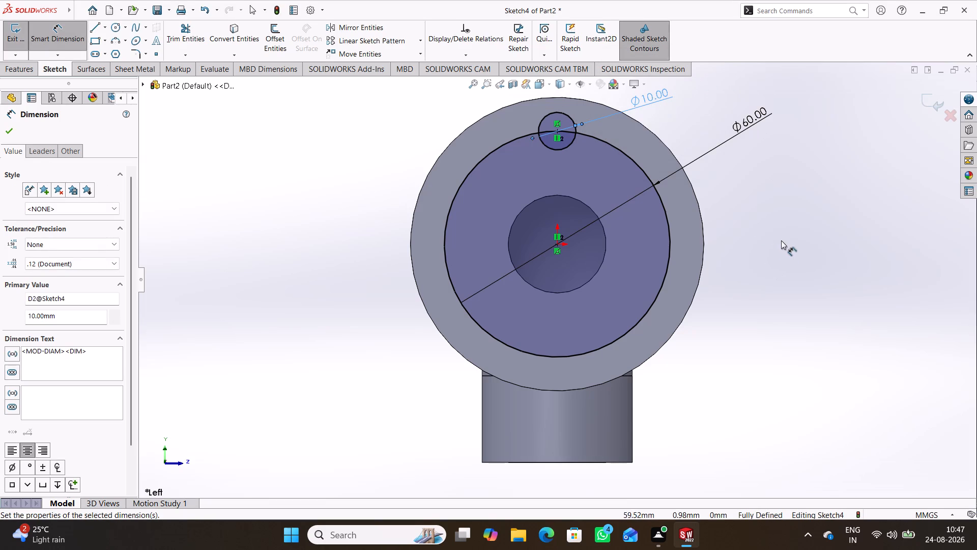
{"action": "left_click", "coordinate": [781, 240]}
{"action": "right_click_drag", "start_coordinate": [775, 302], "coordinate": [799, 188]}
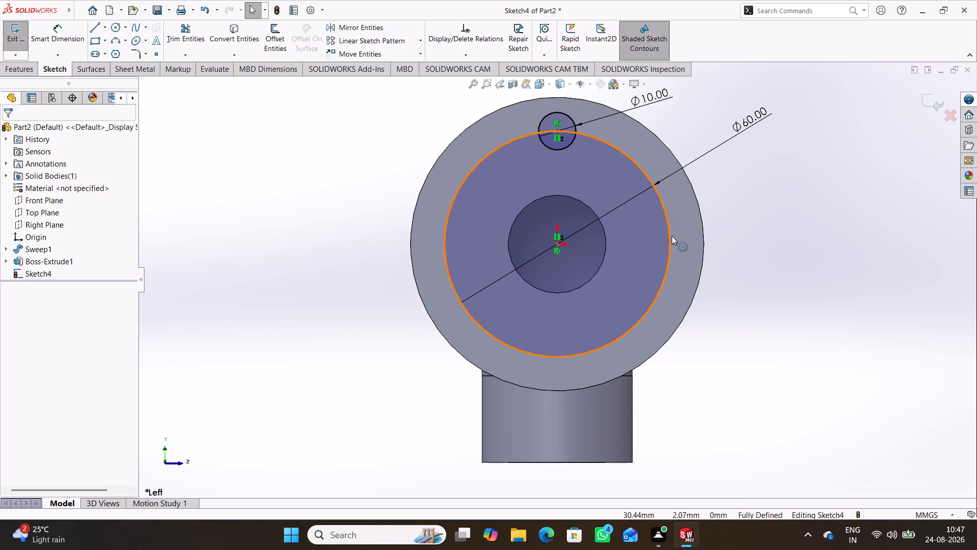
Convert the 60 mm circle to construction geometry.
{"action": "left_click", "coordinate": [672, 236]}
{"action": "left_click", "coordinate": [716, 204]}
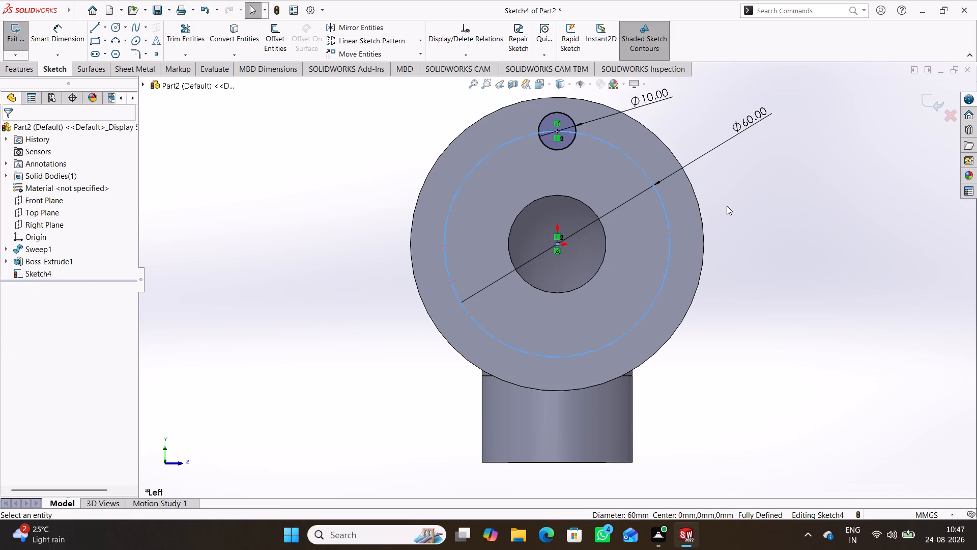
{"action": "left_click", "coordinate": [731, 208]}
Circular-pattern the 10 mm circle about the flange's outer edge, with 4 equally spaced instances over 360 degrees.
{"action": "scroll", "coordinate": [701, 190], "scroll_direction": "up", "scroll_amount": 1}
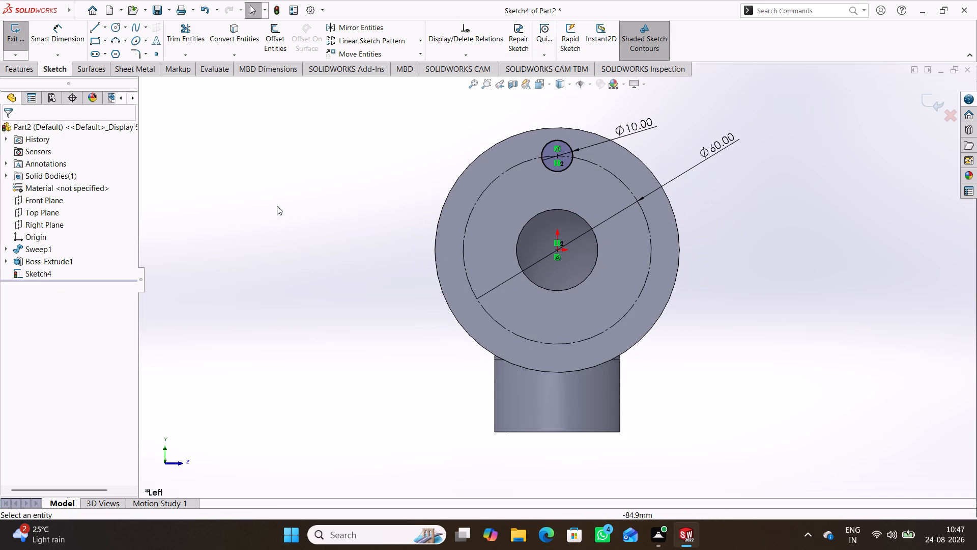
{"action": "left_click", "coordinate": [421, 40]}
{"action": "left_click", "coordinate": [411, 66]}
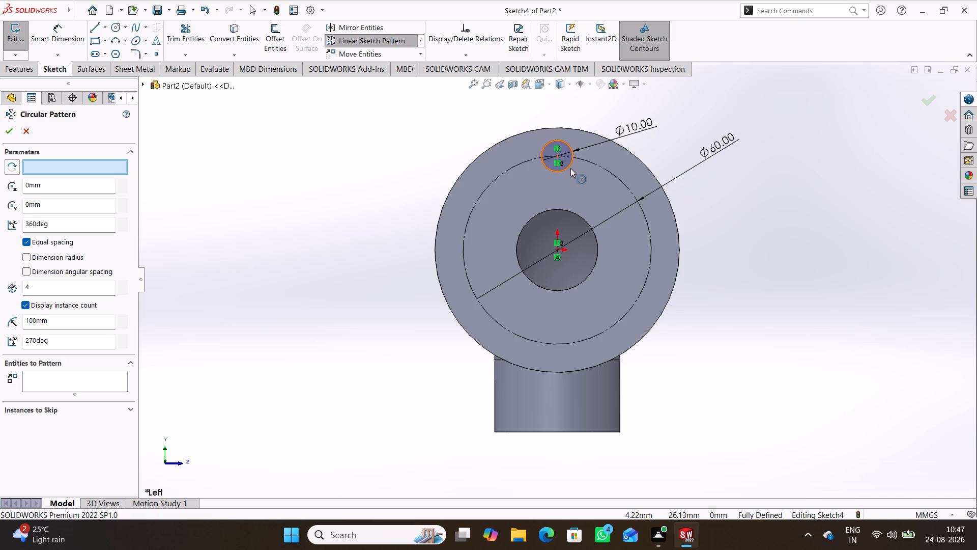
{"action": "left_click", "coordinate": [632, 152]}
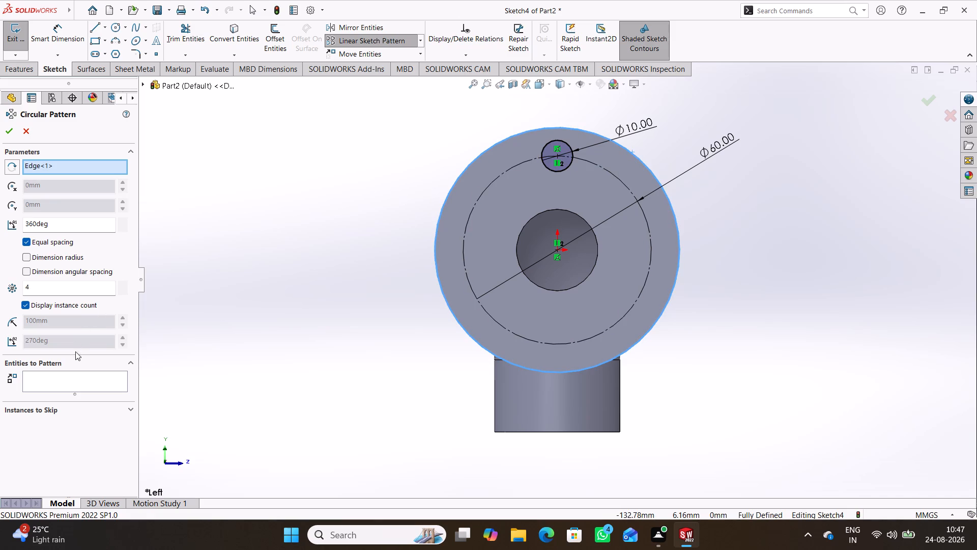
{"action": "left_click", "coordinate": [76, 377]}
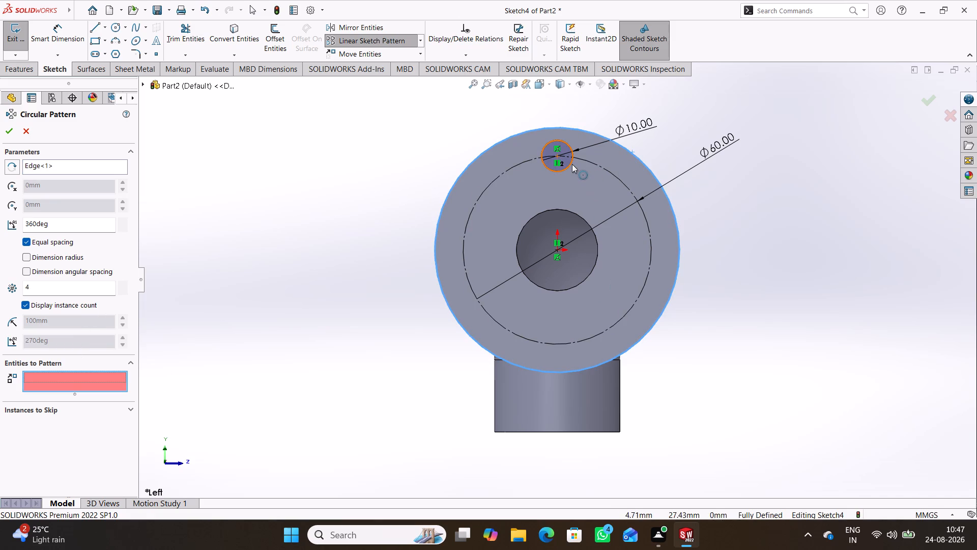
{"action": "left_click", "coordinate": [572, 164]}
{"action": "left_click", "coordinate": [7, 129]}
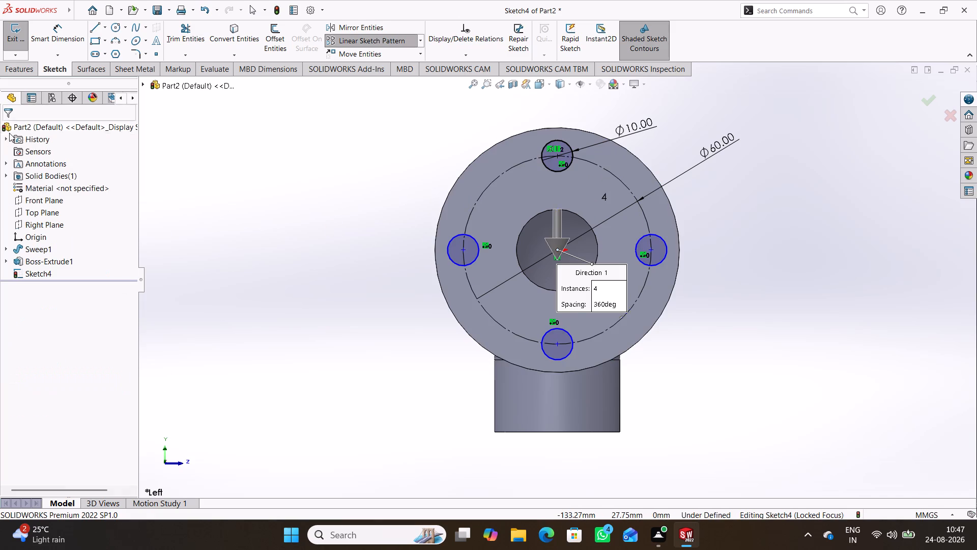
{"action": "left_click", "coordinate": [335, 247]}
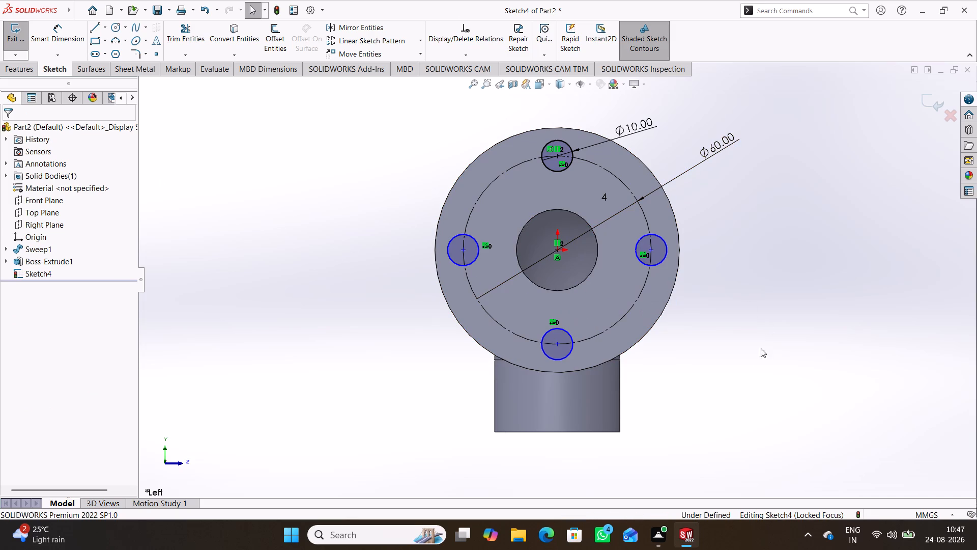
Add a 30 mm vertical dimension between the centres of the top circle and the right-hand patterned circle.
{"action": "scroll", "coordinate": [541, 310], "scroll_direction": "down", "scroll_amount": 1}
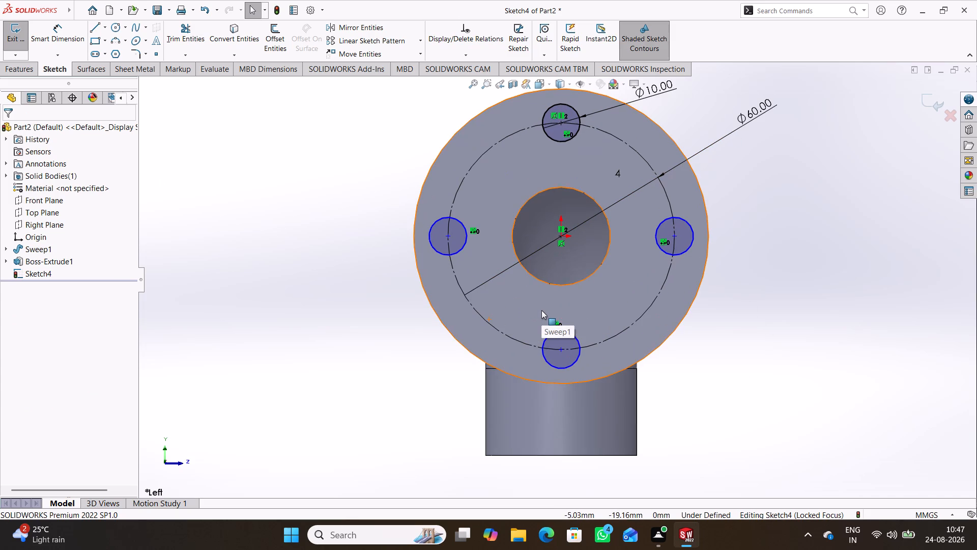
{"action": "right_click_drag", "start_coordinate": [771, 398], "coordinate": [753, 268]}
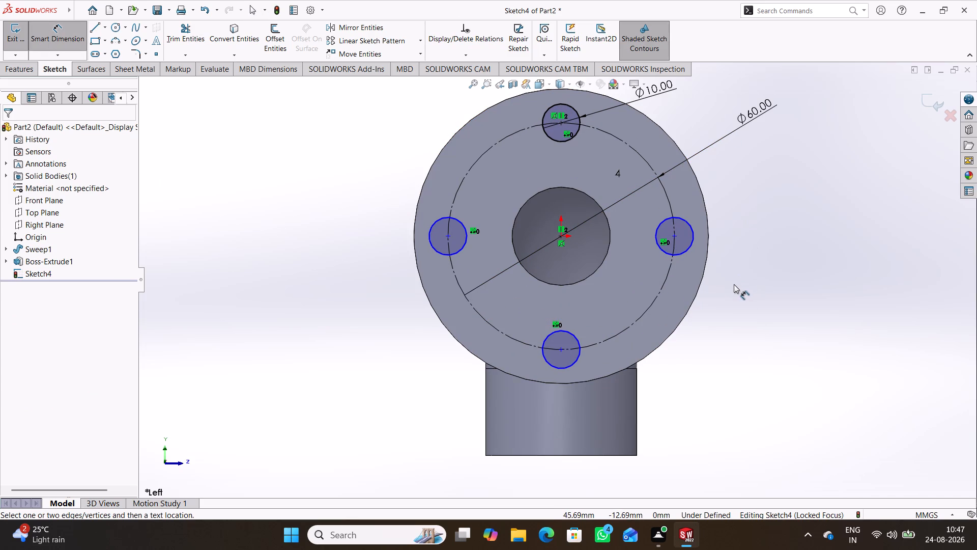
{"action": "left_click", "coordinate": [676, 237]}
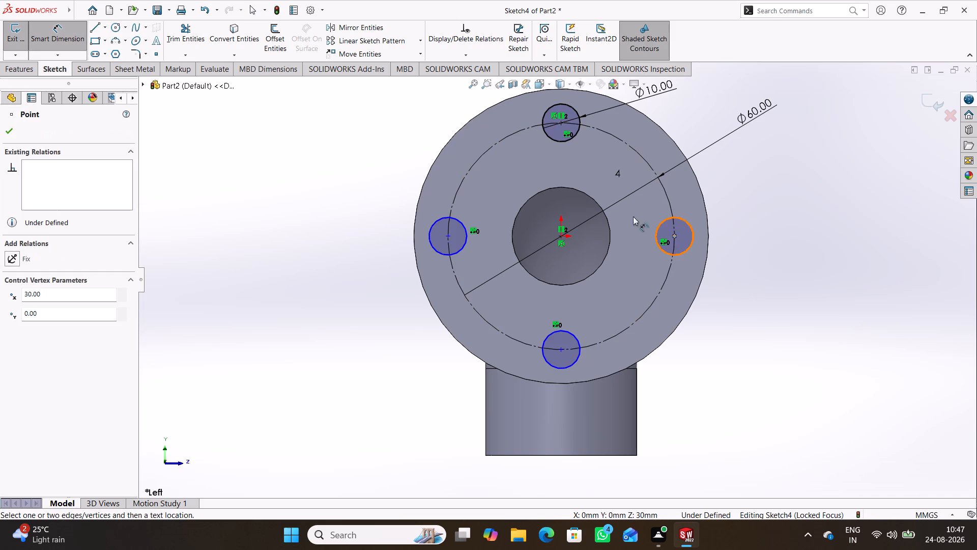
{"action": "left_click", "coordinate": [561, 121]}
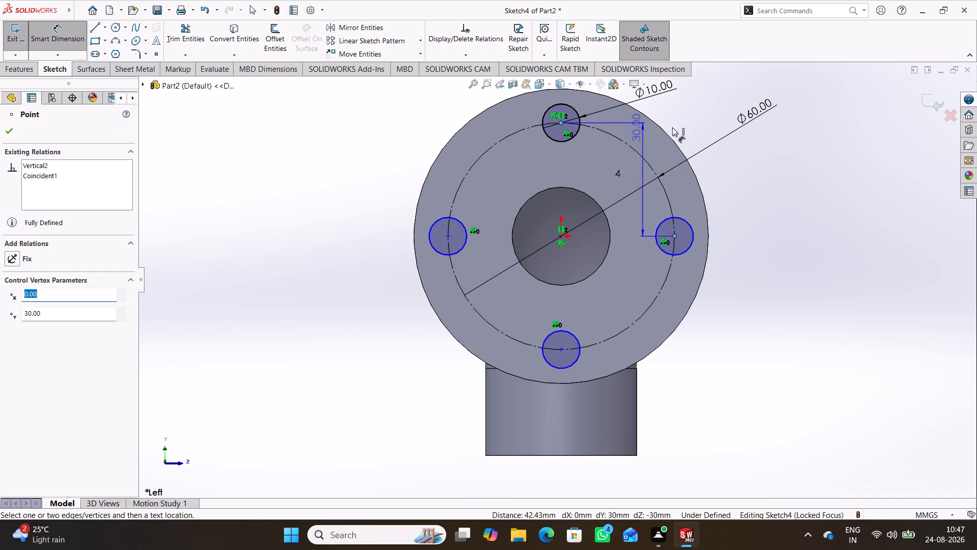
{"action": "left_click", "coordinate": [773, 175]}
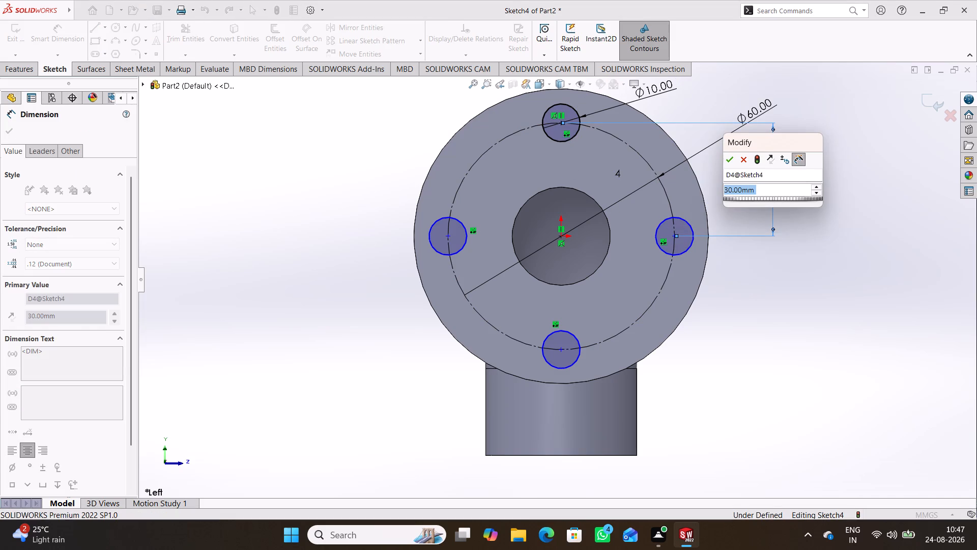
{"action": "left_click", "coordinate": [731, 161]}
{"action": "left_click", "coordinate": [752, 300]}
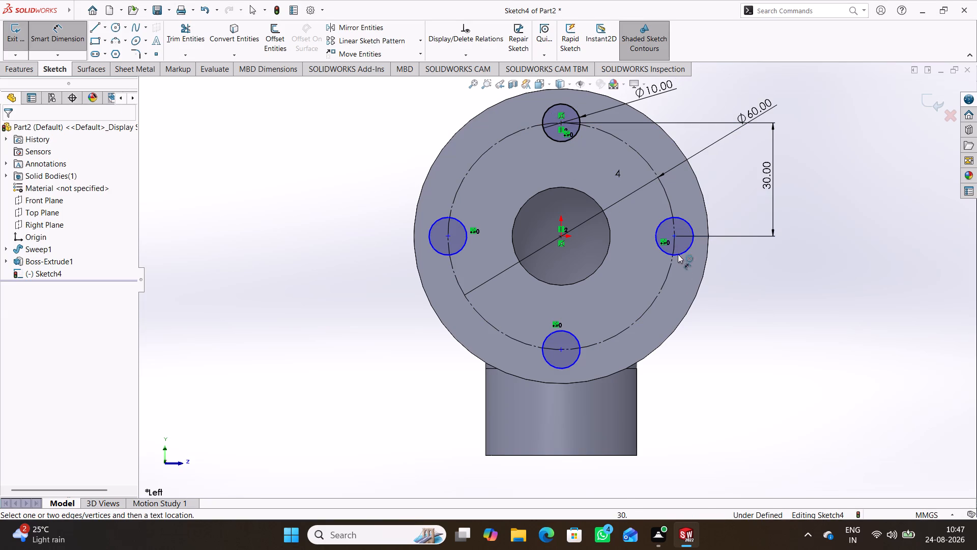
Add a 30 mm horizontal dimension from the origin to the right-hand circle's centre.
{"action": "left_click", "coordinate": [675, 237]}
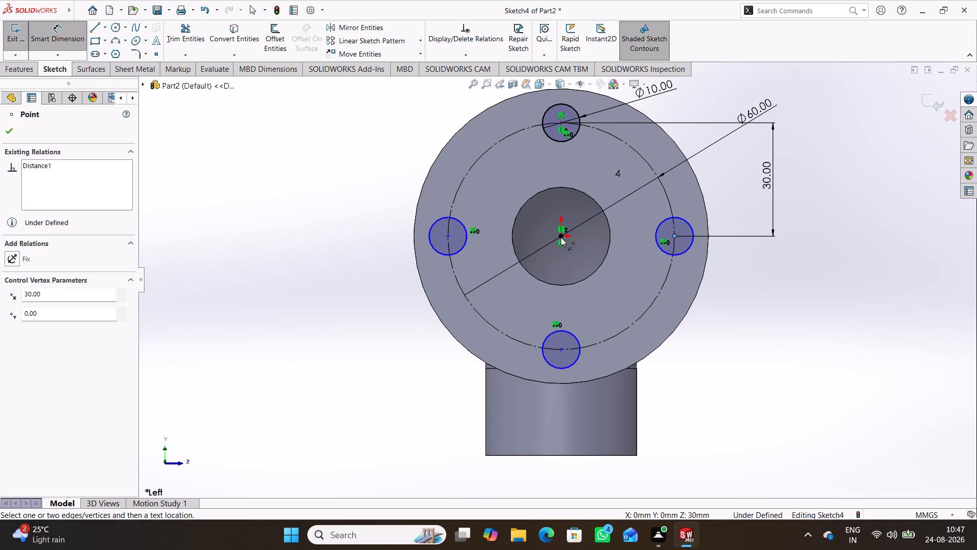
{"action": "left_click", "coordinate": [561, 237]}
{"action": "left_click", "coordinate": [611, 277]}
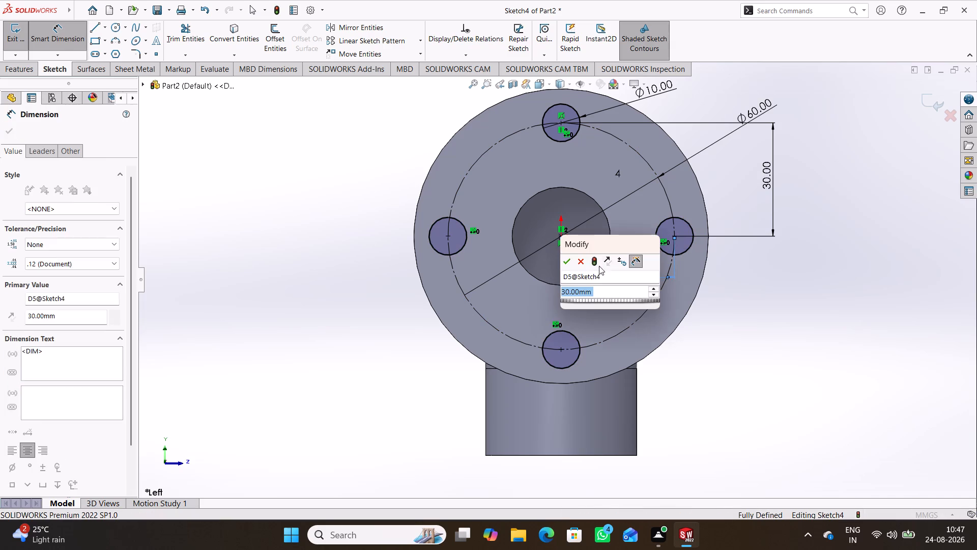
{"action": "left_click", "coordinate": [566, 262]}
{"action": "left_click", "coordinate": [752, 296]}
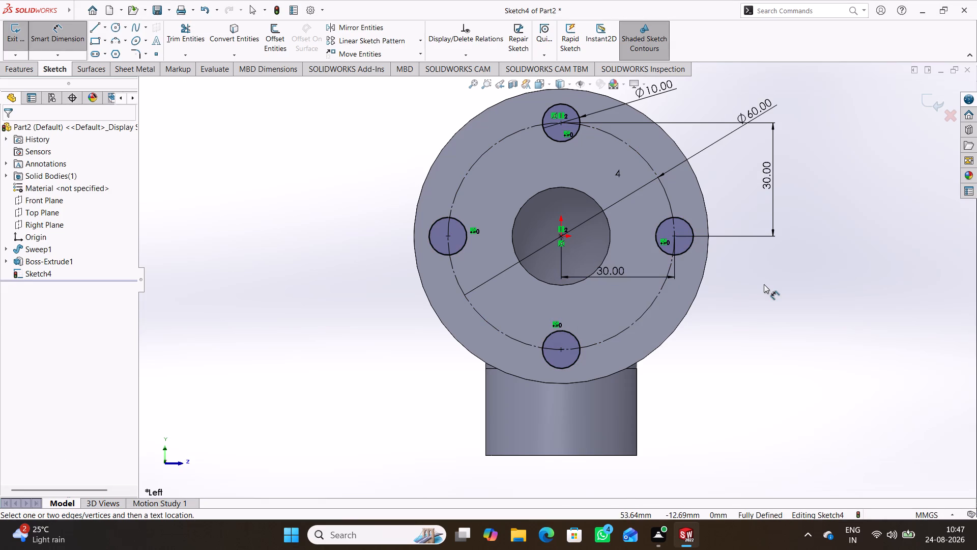
Close the bolt-hole sketch and Extruded Cut its four 10 mm circles through the flange with the Up To Next end condition.
{"action": "scroll", "coordinate": [765, 284], "scroll_direction": "up", "scroll_amount": 1}
{"action": "left_click", "coordinate": [924, 102]}
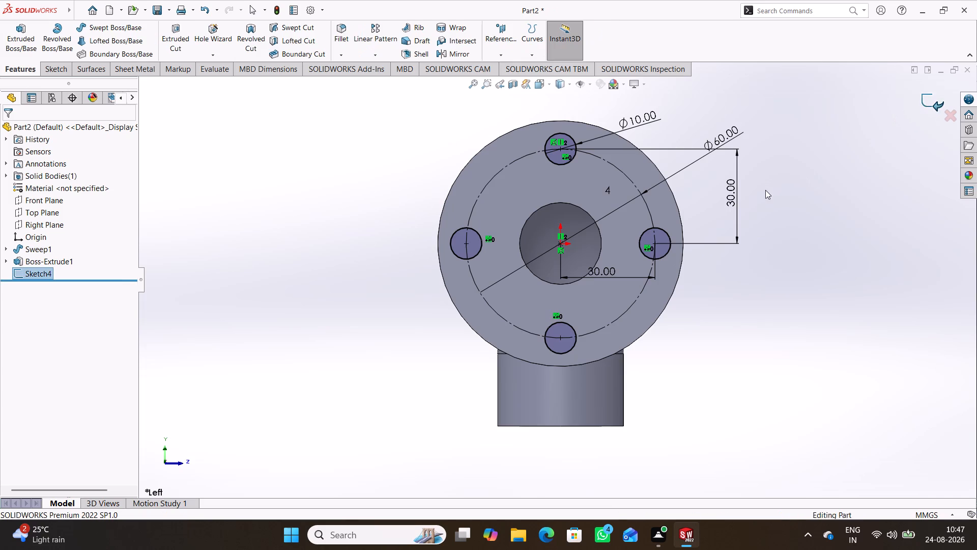
{"action": "middle_click_drag", "start_coordinate": [781, 200], "coordinate": [737, 254]}
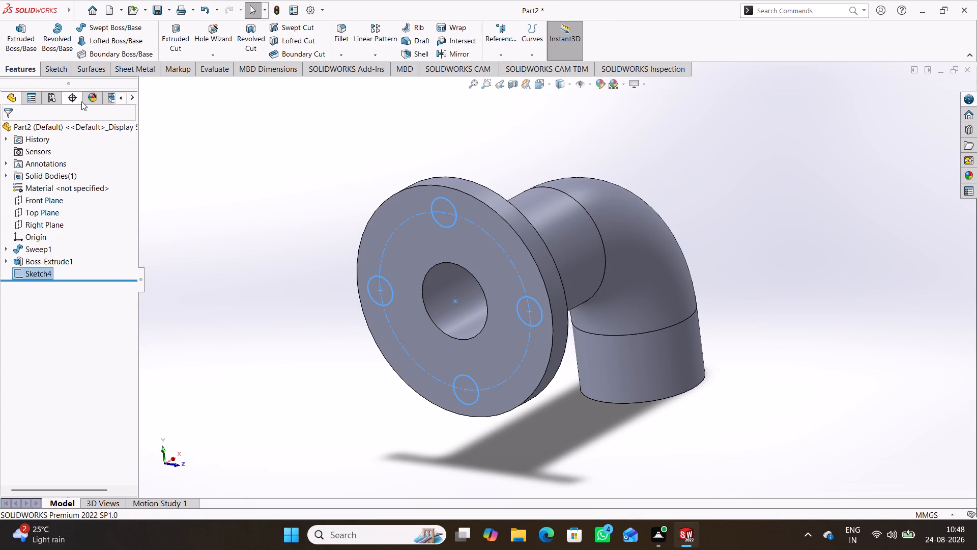
{"action": "left_click", "coordinate": [178, 45]}
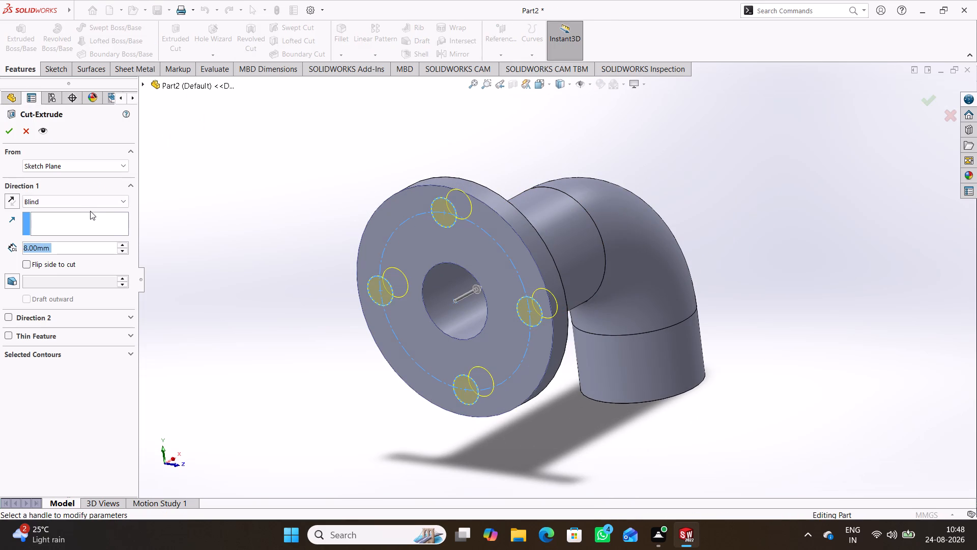
{"action": "left_click", "coordinate": [119, 201]}
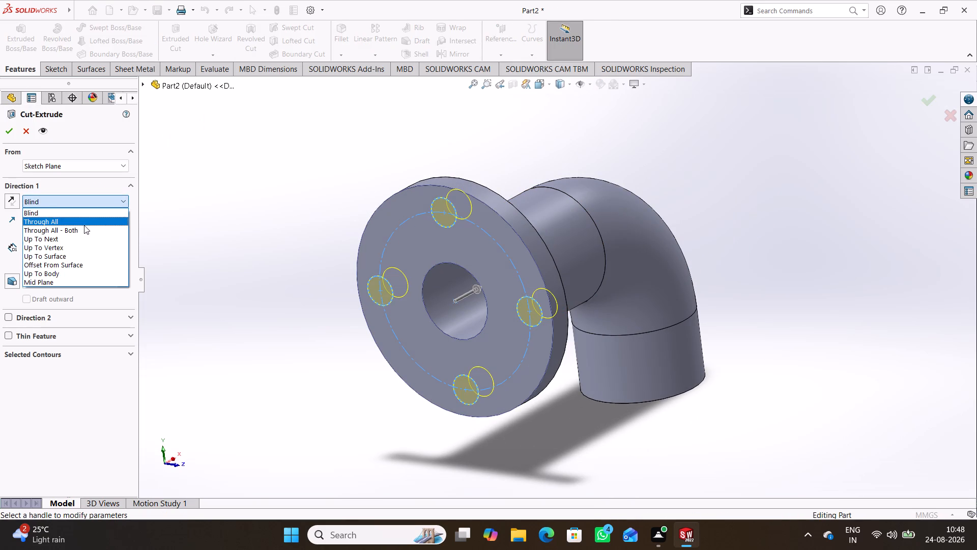
{"action": "left_click", "coordinate": [71, 240]}
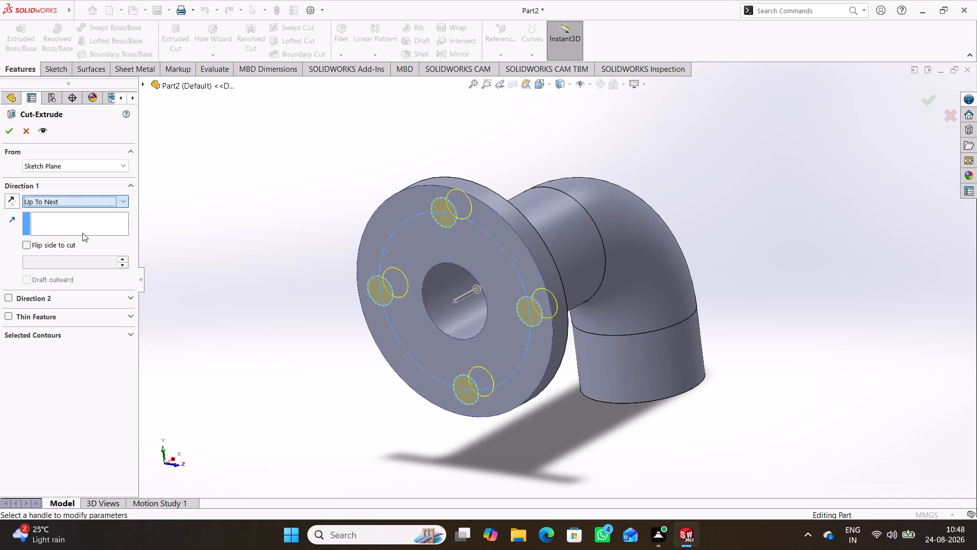
{"action": "middle_click_drag", "start_coordinate": [247, 194], "coordinate": [173, 230]}
{"action": "left_click", "coordinate": [10, 132]}
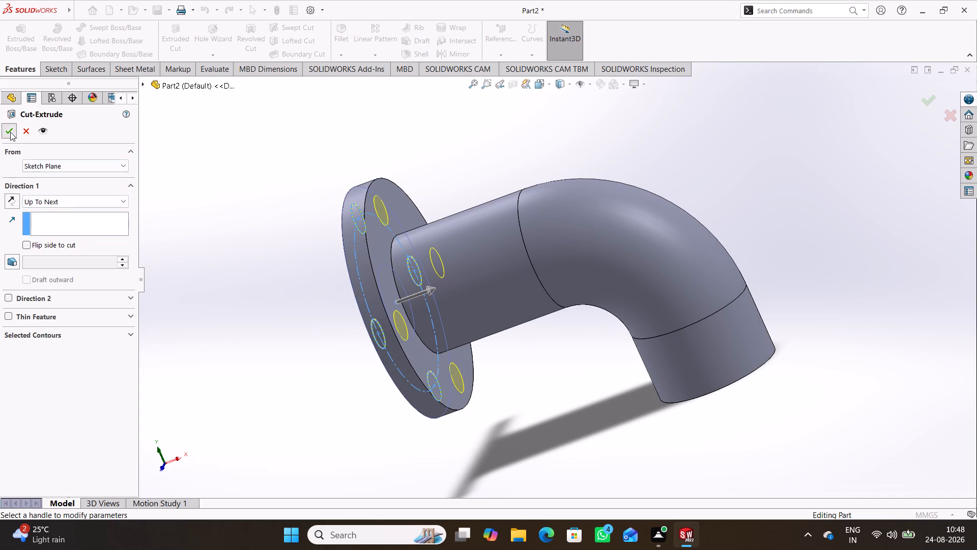
{"action": "left_click", "coordinate": [248, 187]}
Start a sketch on the pipe's open end face and draw a circle about 62 mm in diameter, concentric with the bore.
{"action": "middle_click_drag", "start_coordinate": [247, 189], "coordinate": [346, 130]}
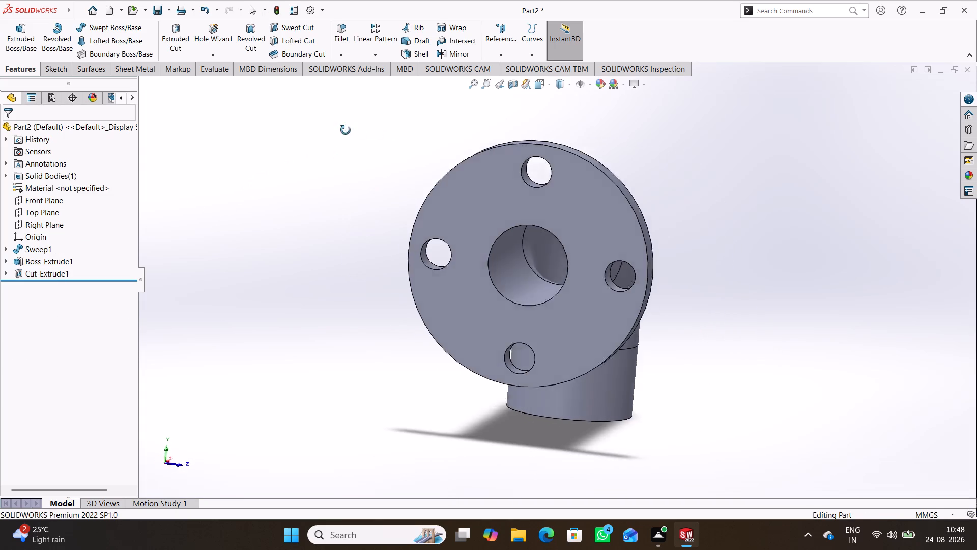
{"action": "middle_click_drag", "start_coordinate": [346, 130], "coordinate": [330, 138]}
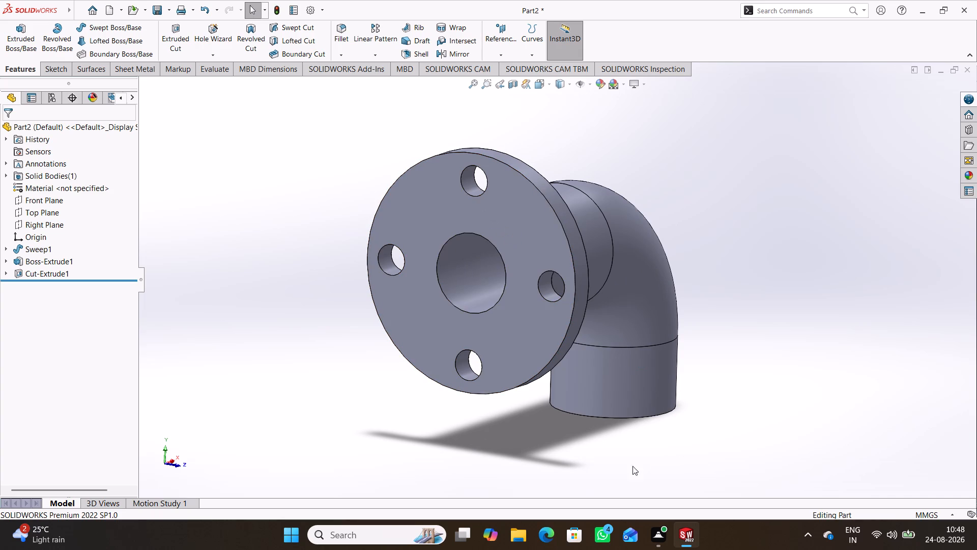
{"action": "middle_click_drag", "start_coordinate": [621, 462], "coordinate": [585, 243]}
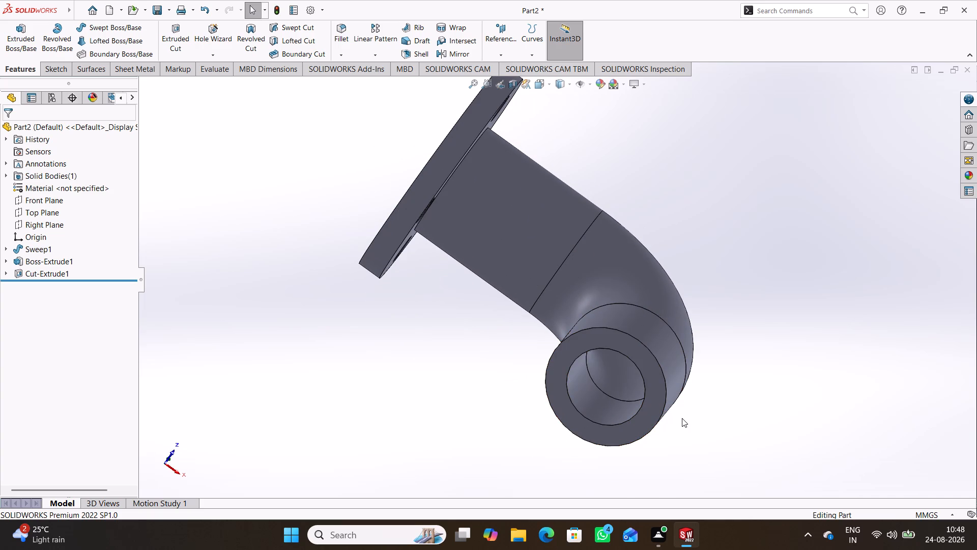
{"action": "left_click", "coordinate": [653, 401]}
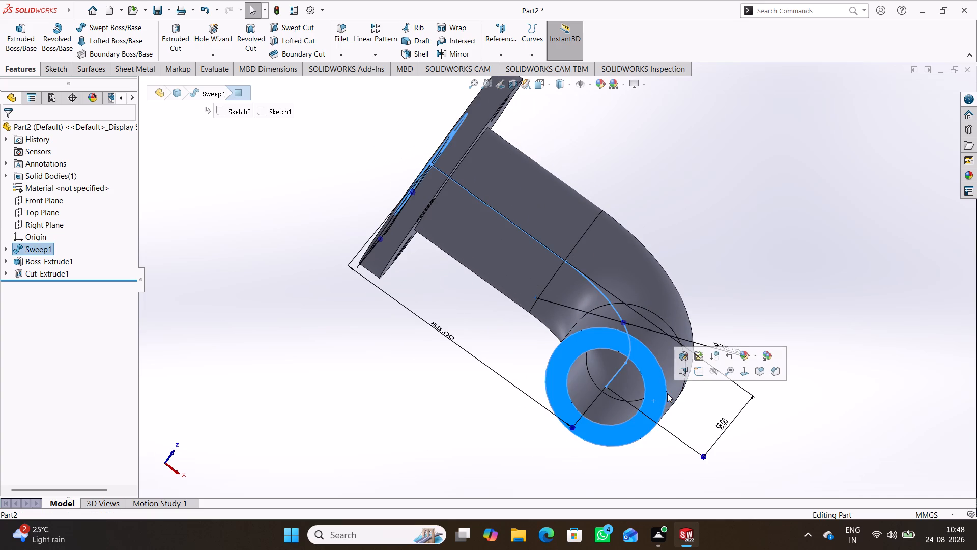
{"action": "left_click", "coordinate": [700, 374]}
{"action": "left_click", "coordinate": [640, 428]}
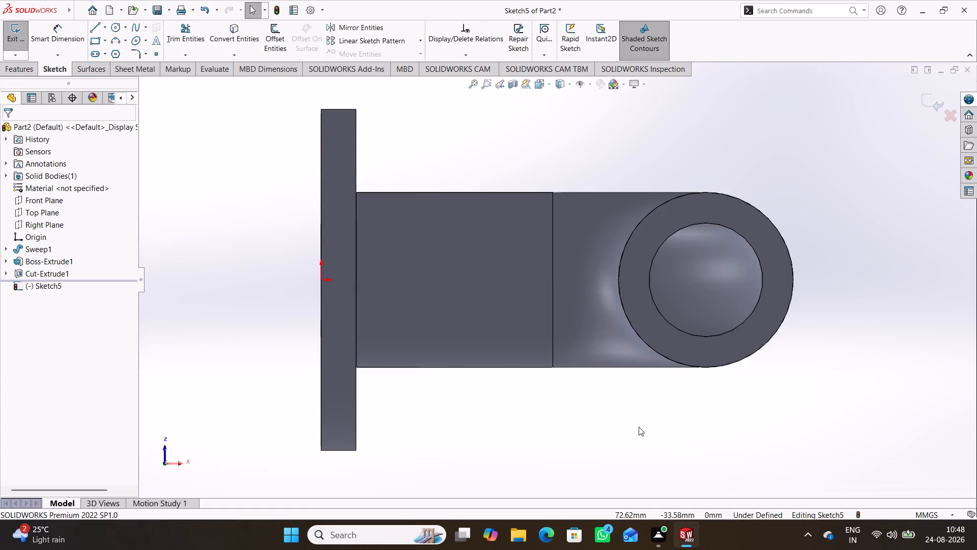
{"action": "scroll", "coordinate": [567, 302], "scroll_direction": "up", "scroll_amount": 2}
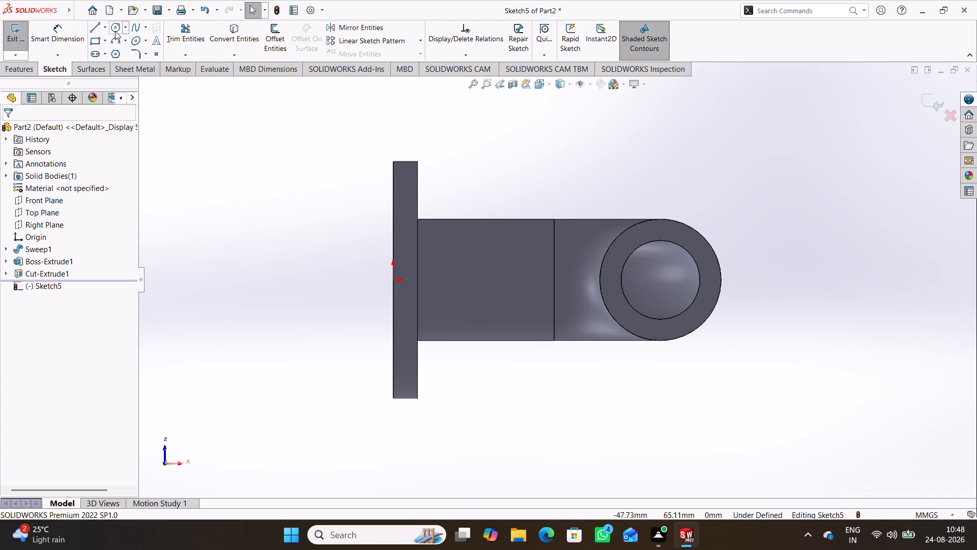
{"action": "left_click", "coordinate": [115, 29]}
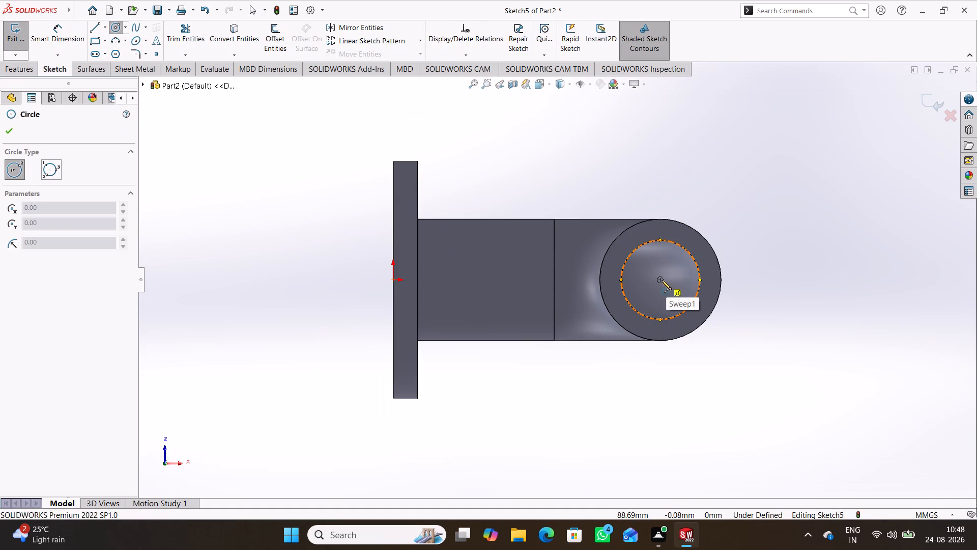
{"action": "left_click", "coordinate": [659, 279]}
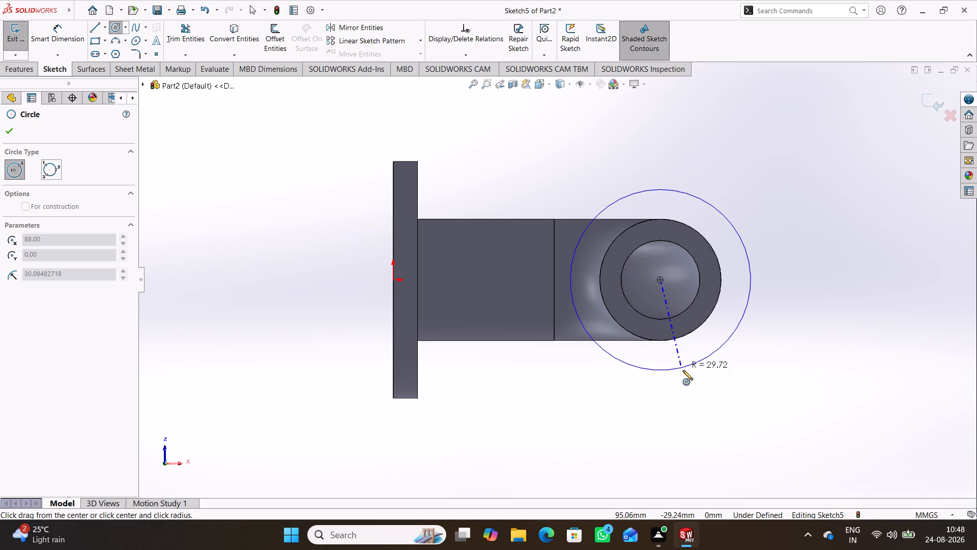
{"action": "left_click", "coordinate": [683, 371]}
Dimension the diameter of the new circle around the pipe's open end.
{"action": "right_click_drag", "start_coordinate": [797, 418], "coordinate": [786, 257]}
{"action": "left_click", "coordinate": [751, 252]}
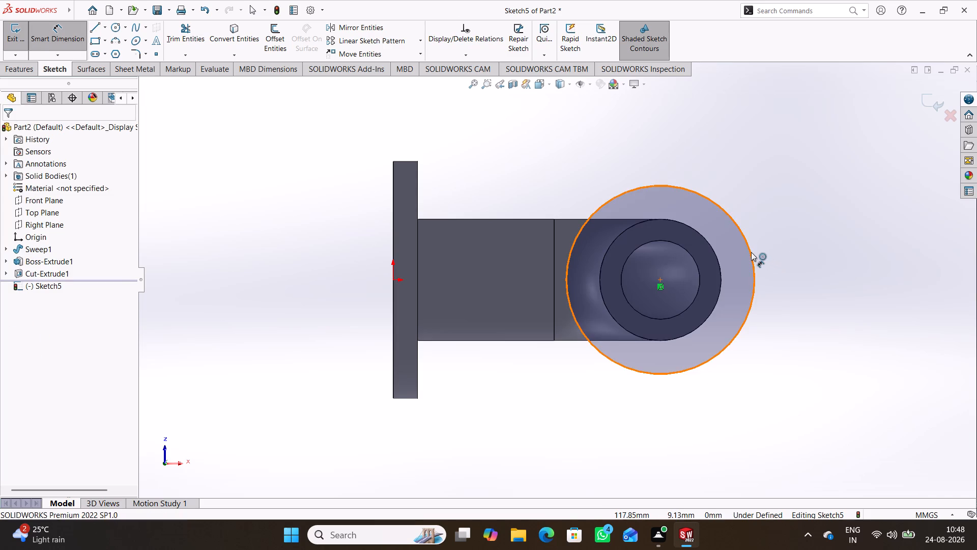
{"action": "left_click", "coordinate": [775, 155]}
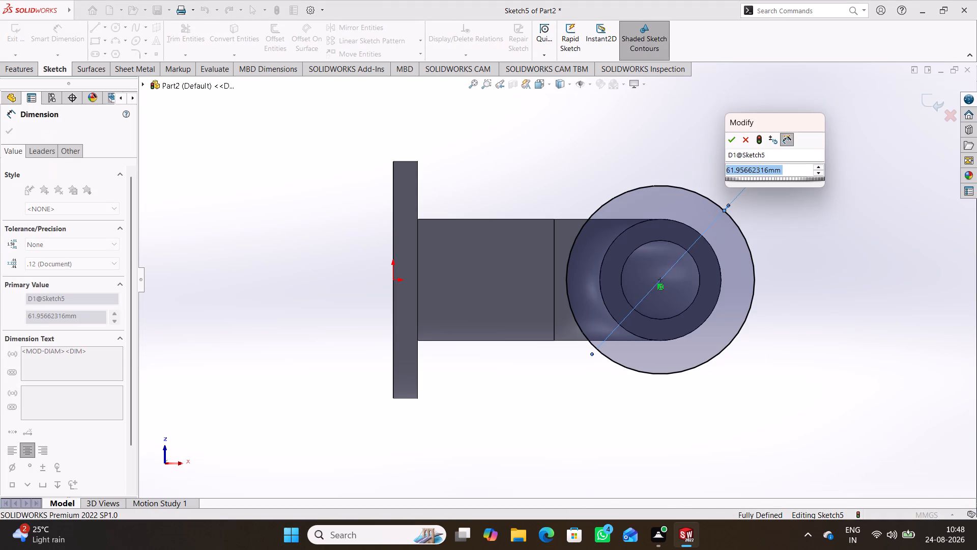
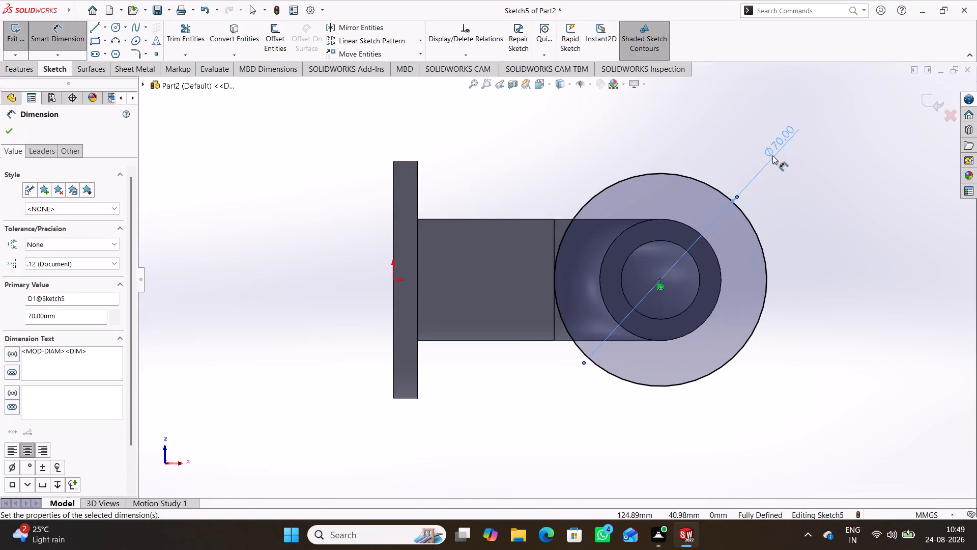
Draw a circle about 53 mm in diameter, concentric with the bore and inside the 70 mm circle.
{"action": "left_click", "coordinate": [796, 207]}
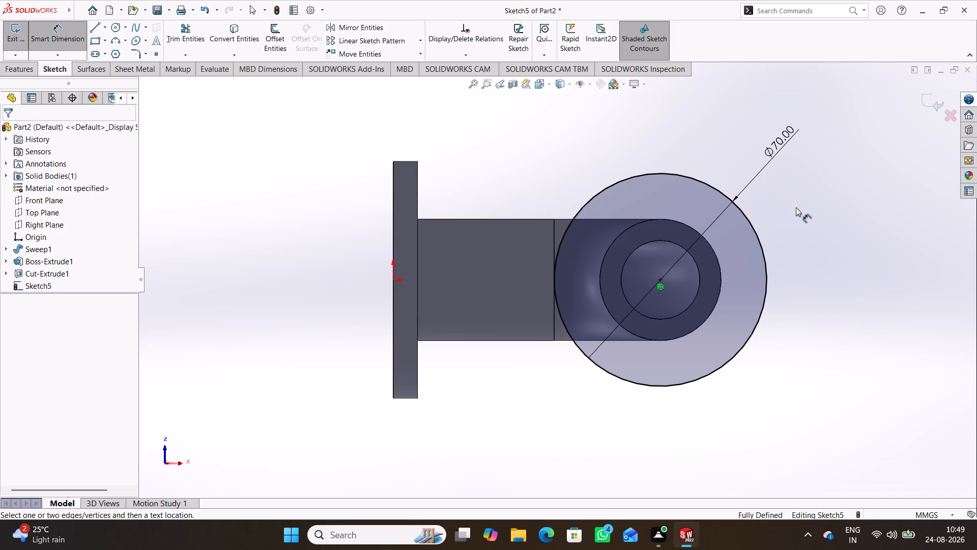
{"action": "left_click", "coordinate": [661, 281]}
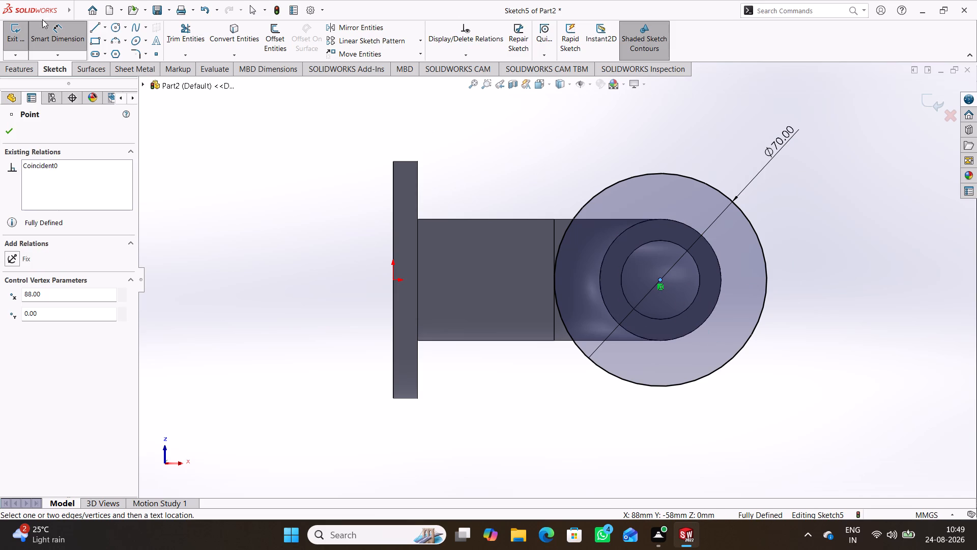
{"action": "left_click", "coordinate": [112, 28]}
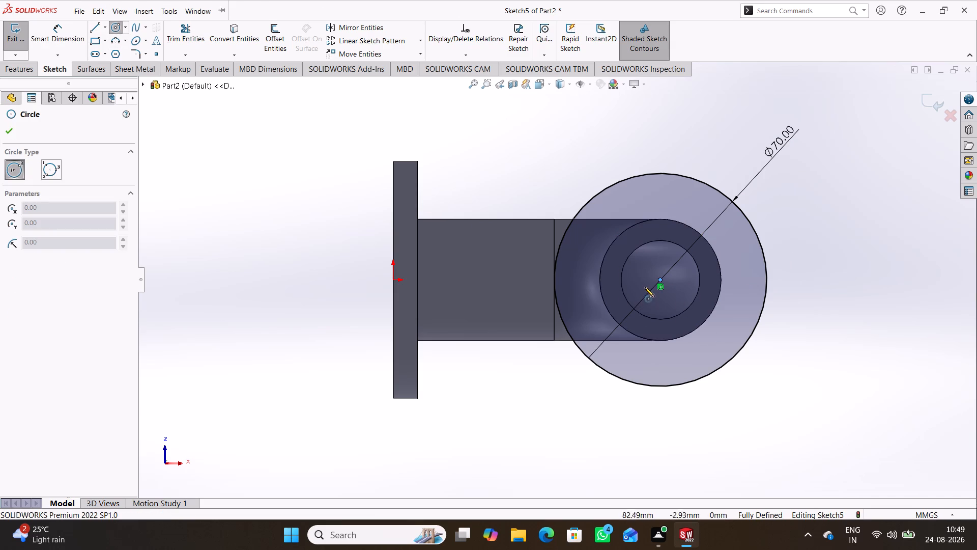
{"action": "left_click", "coordinate": [660, 279]}
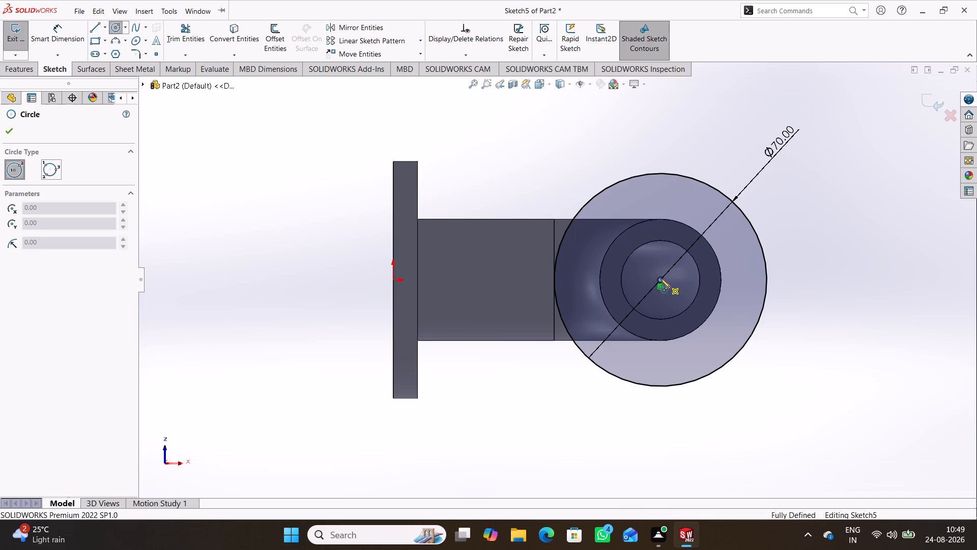
{"action": "left_click", "coordinate": [710, 344]}
Dimension the new concentric circle's diameter at 52 mm.
{"action": "right_click_drag", "start_coordinate": [835, 446], "coordinate": [842, 295]}
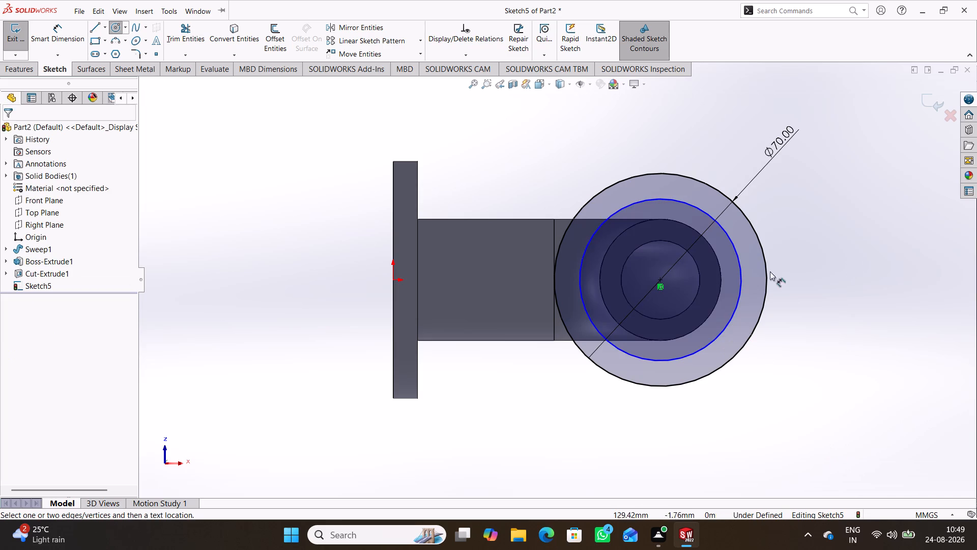
{"action": "left_click", "coordinate": [738, 254]}
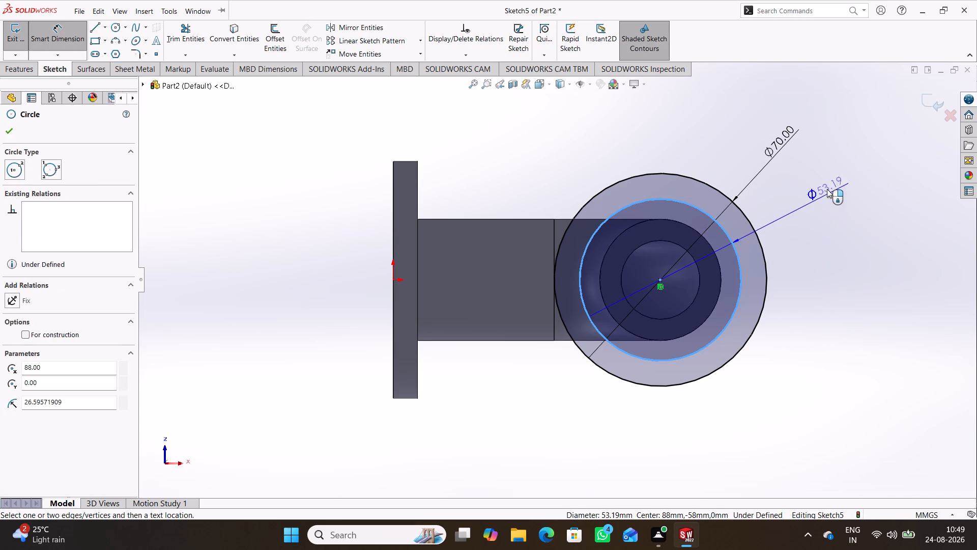
{"action": "left_click", "coordinate": [826, 185]}
{"action": "type", "text": "52"}
{"action": "key", "text": "Return"}
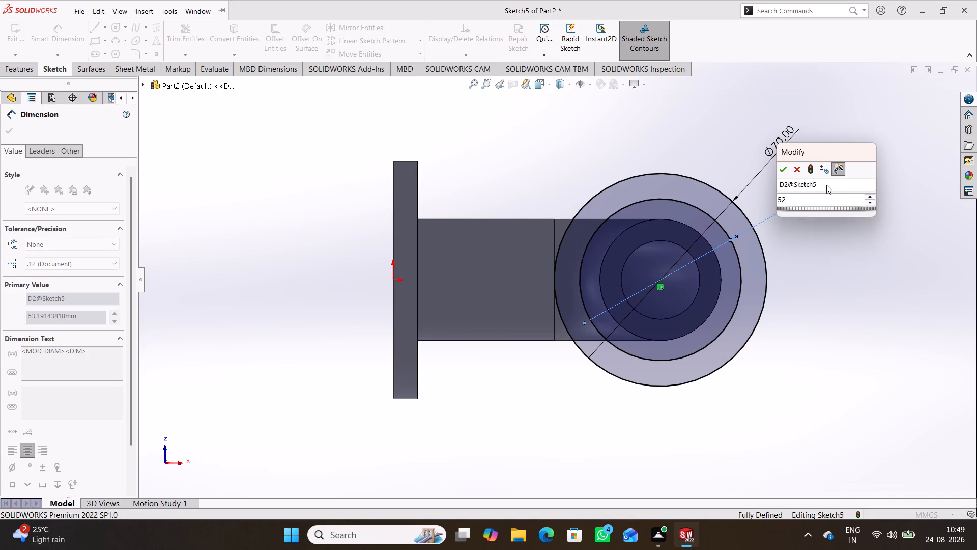
{"action": "left_click", "coordinate": [844, 298]}
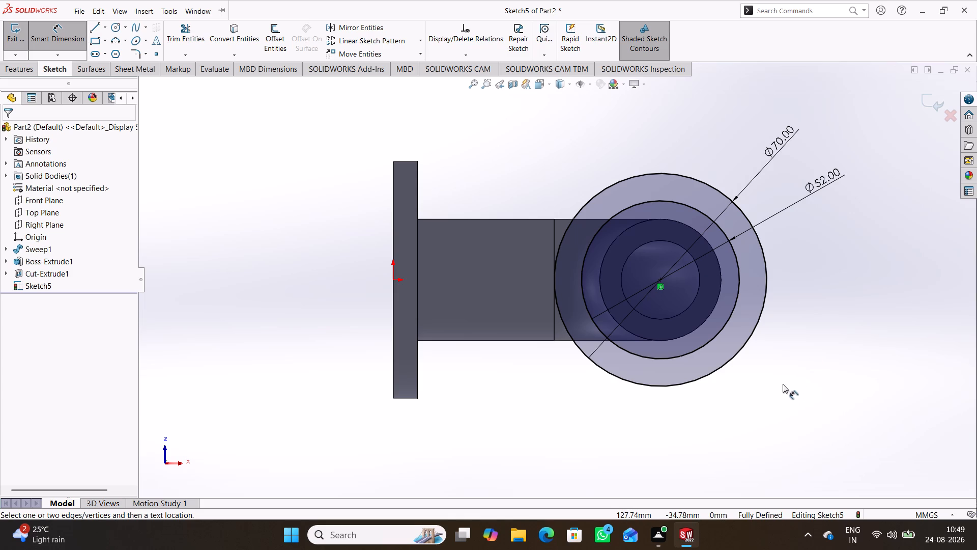
Convert the 52 mm circle to construction geometry as the bolt circle.
{"action": "right_click_drag", "start_coordinate": [811, 415], "coordinate": [817, 335]}
{"action": "left_click", "coordinate": [736, 270]}
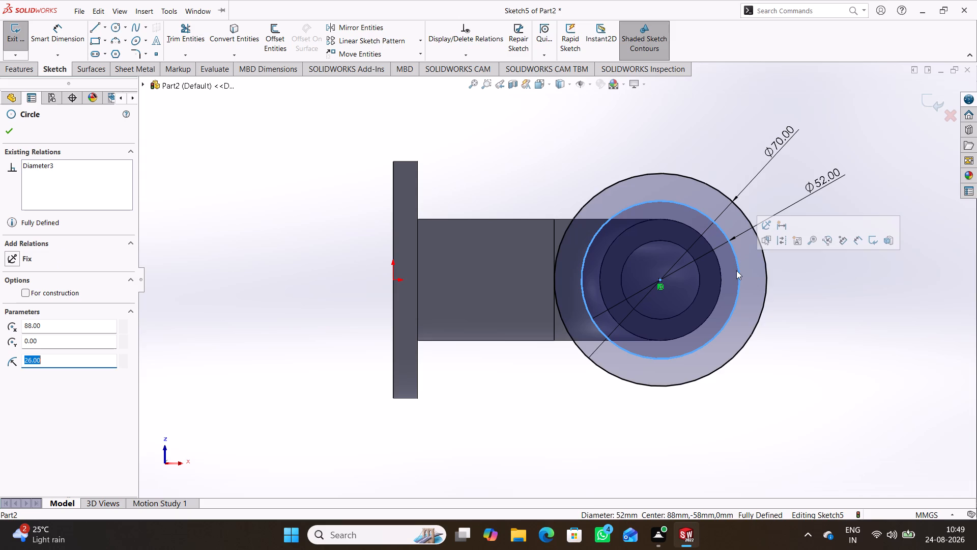
{"action": "left_click", "coordinate": [783, 243]}
{"action": "left_click", "coordinate": [808, 315]}
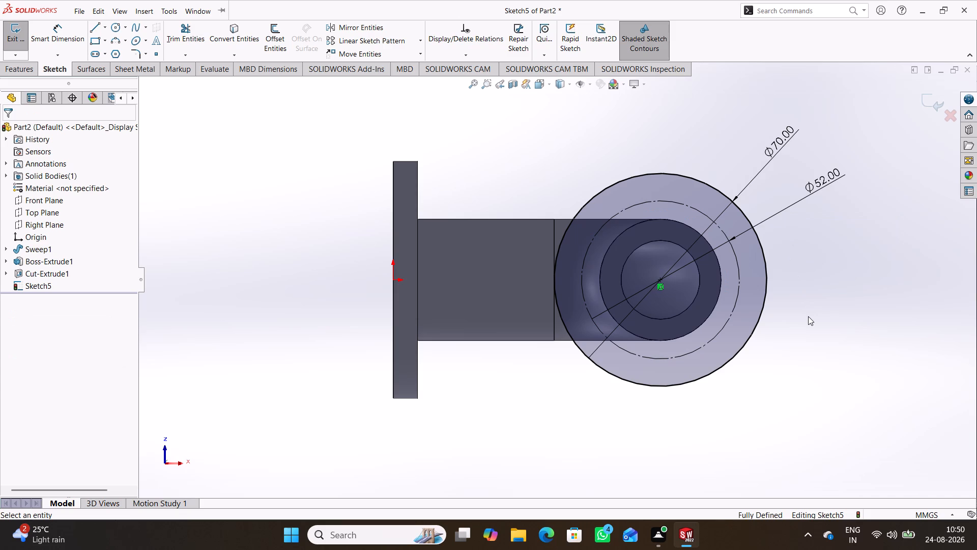
Draw two bolt-hole circles about 10 mm in diameter, centred on the bolt circle's right-hand and left-hand quadrant points.
{"action": "left_click", "coordinate": [113, 25]}
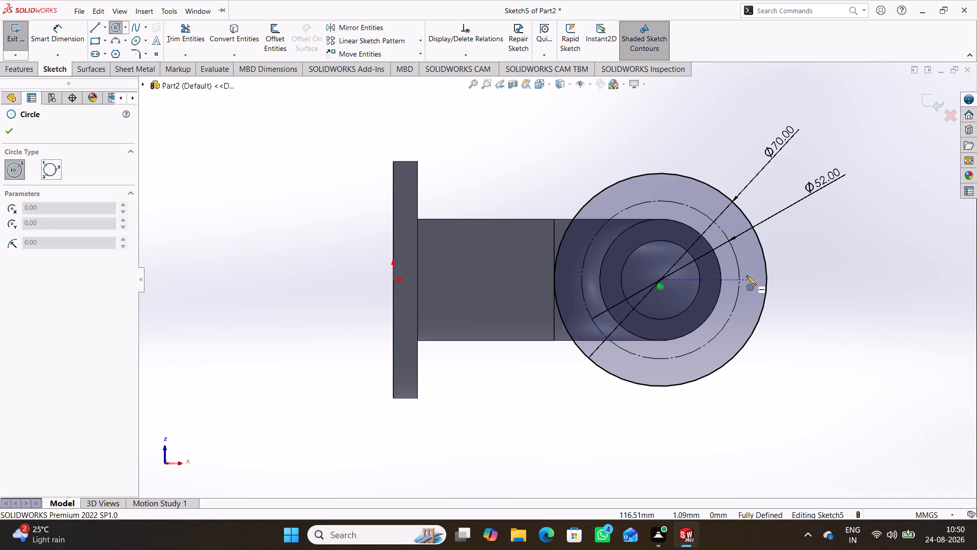
{"action": "left_click", "coordinate": [739, 279]}
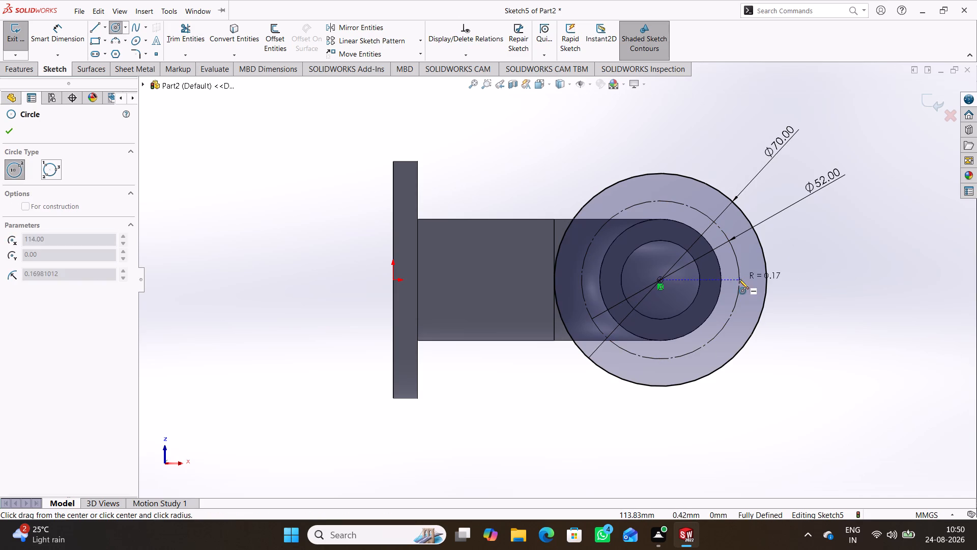
{"action": "left_click", "coordinate": [739, 295]}
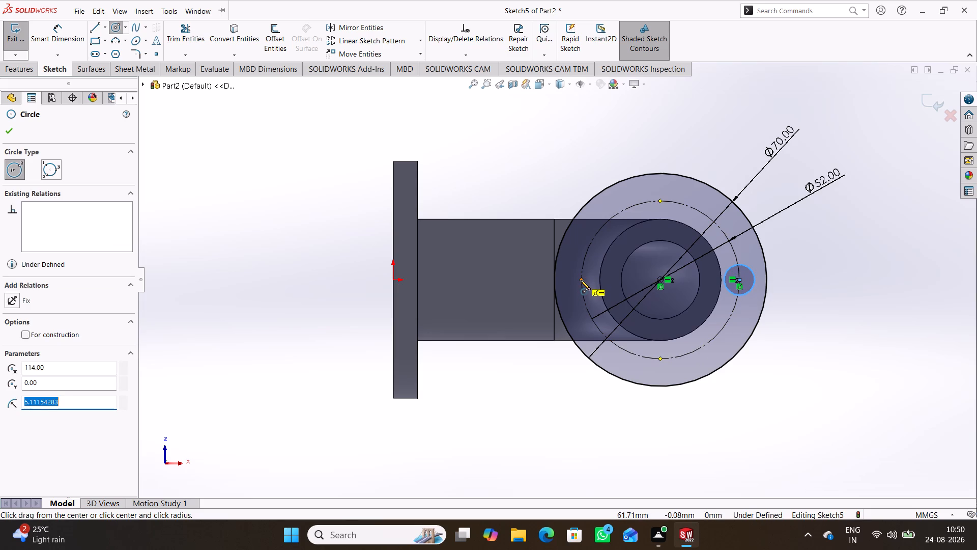
{"action": "left_click", "coordinate": [581, 278]}
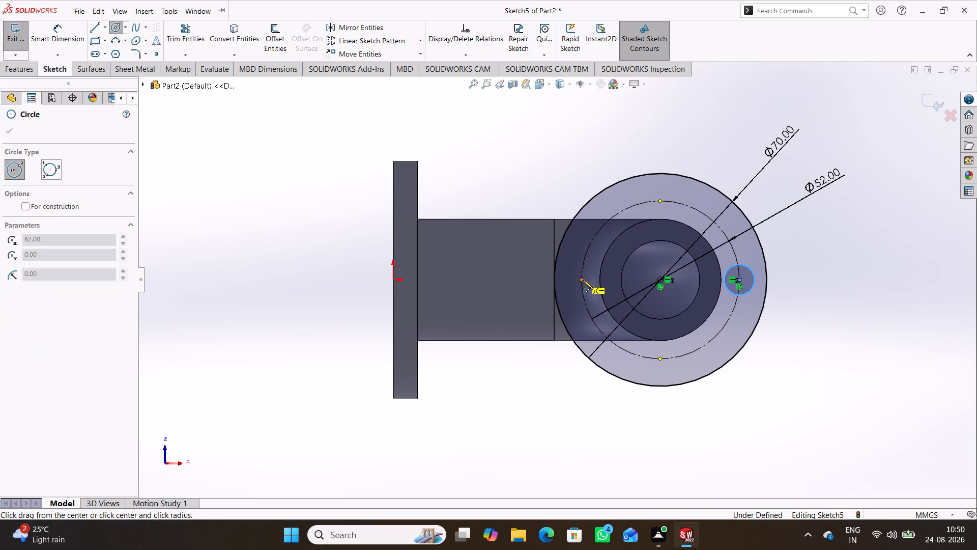
{"action": "left_click", "coordinate": [589, 293]}
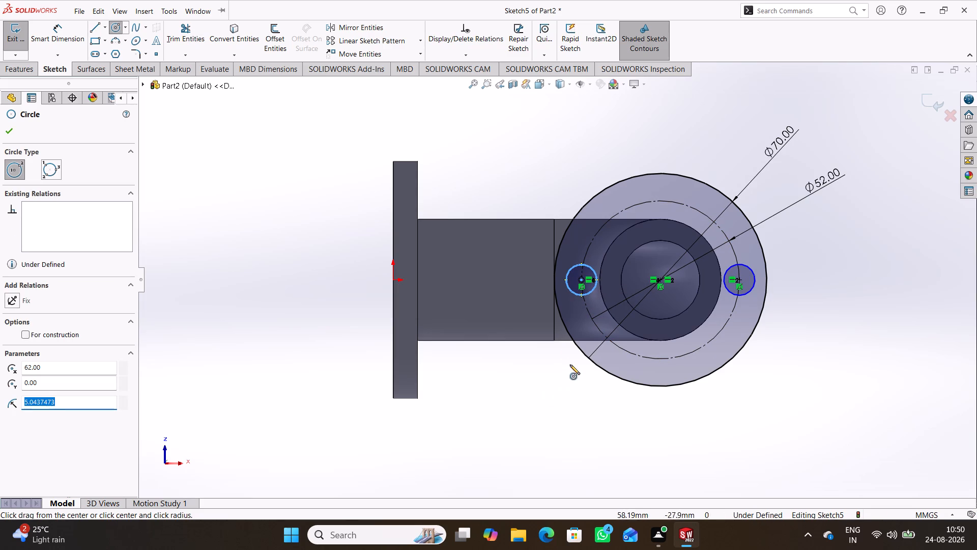
Dimension the left-hand bolt-hole circle's diameter at 12 mm.
{"action": "right_click_drag", "start_coordinate": [522, 409], "coordinate": [543, 276]}
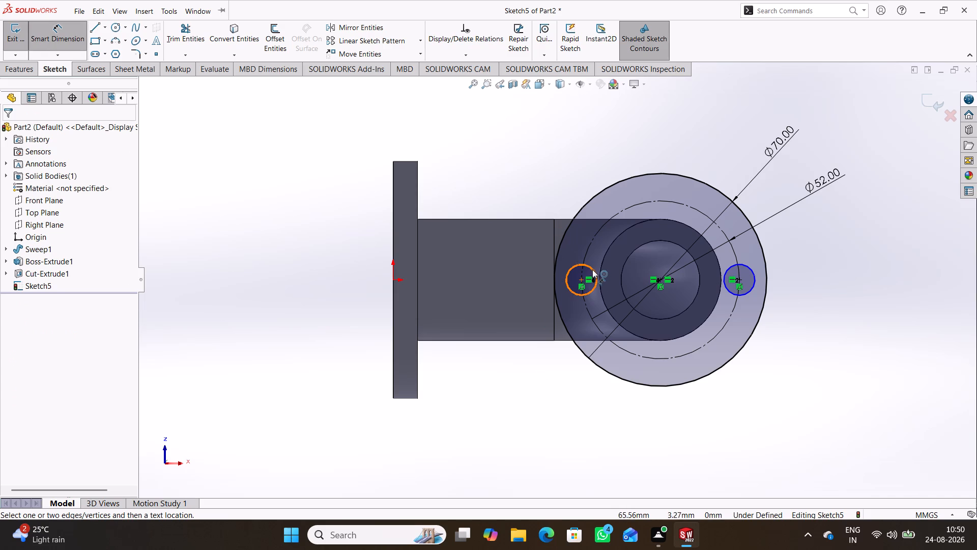
{"action": "left_click", "coordinate": [593, 269]}
{"action": "left_click", "coordinate": [552, 180]}
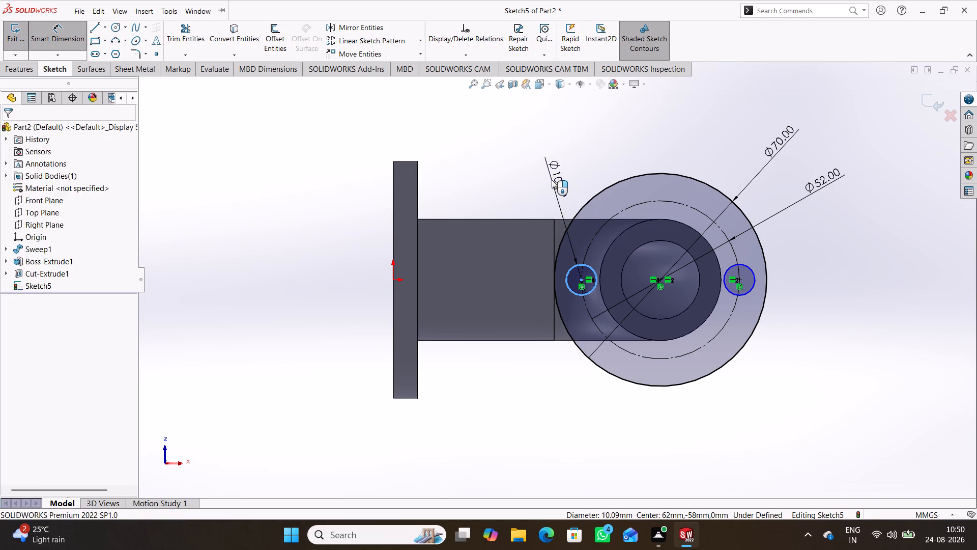
{"action": "type", "text": "12"}
{"action": "key", "text": "Return"}
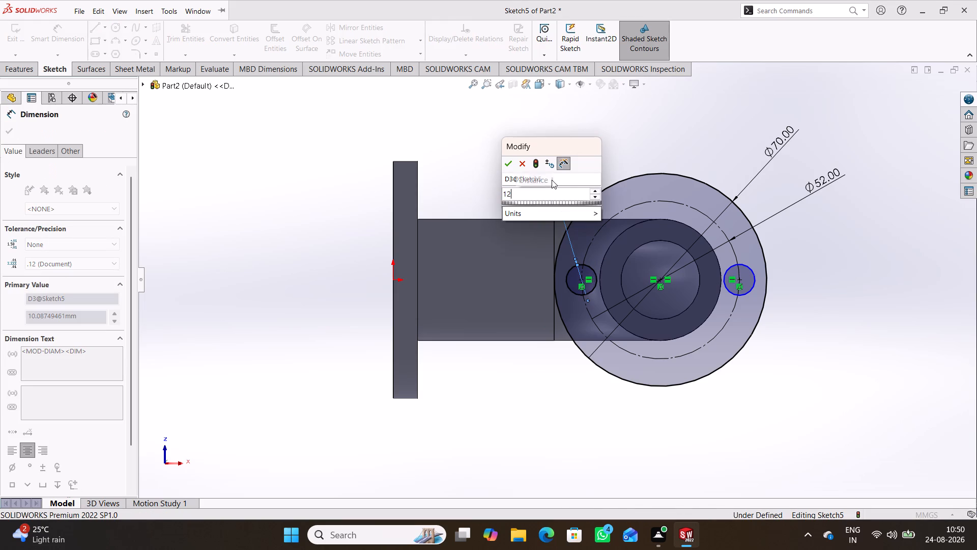
{"action": "left_click", "coordinate": [504, 201]}
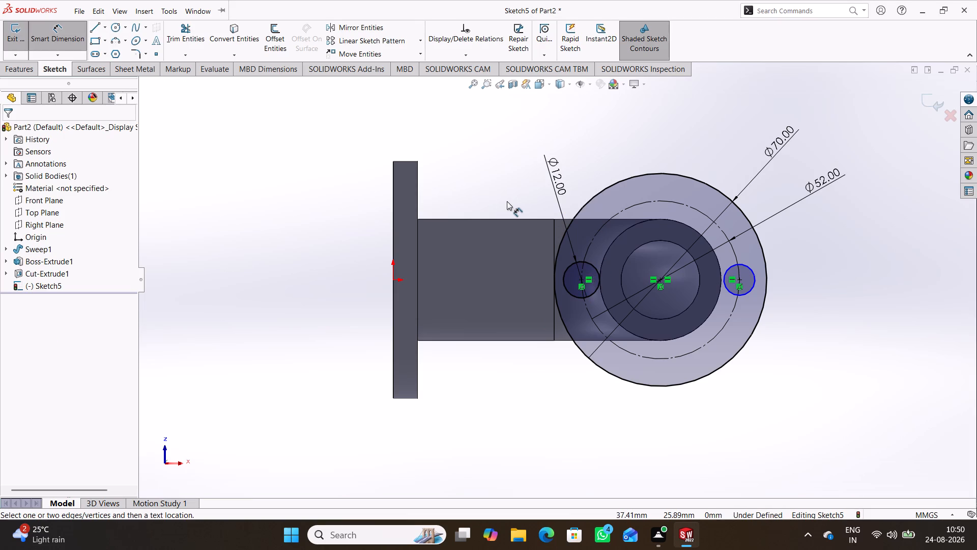
Add an Equal relation between the left-hand and right-hand bolt-hole circles.
{"action": "right_click_drag", "start_coordinate": [507, 201], "coordinate": [489, 104]}
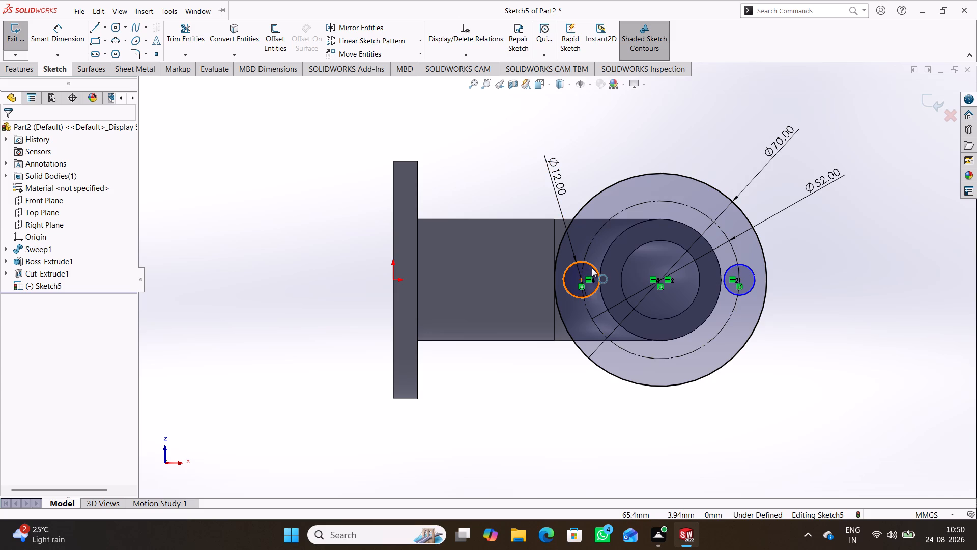
{"action": "left_click", "coordinate": [592, 267]}
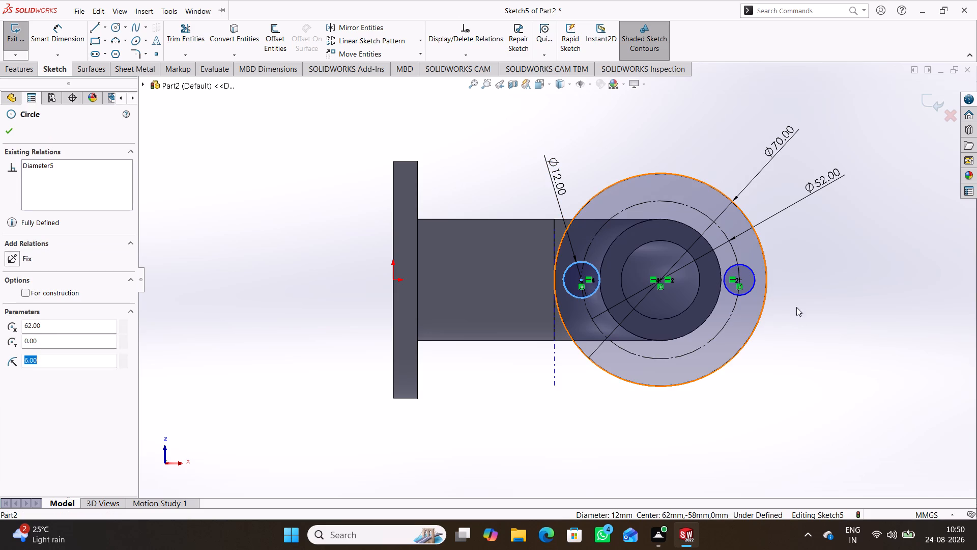
{"action": "left_click", "coordinate": [756, 278], "text": "ctrl"}
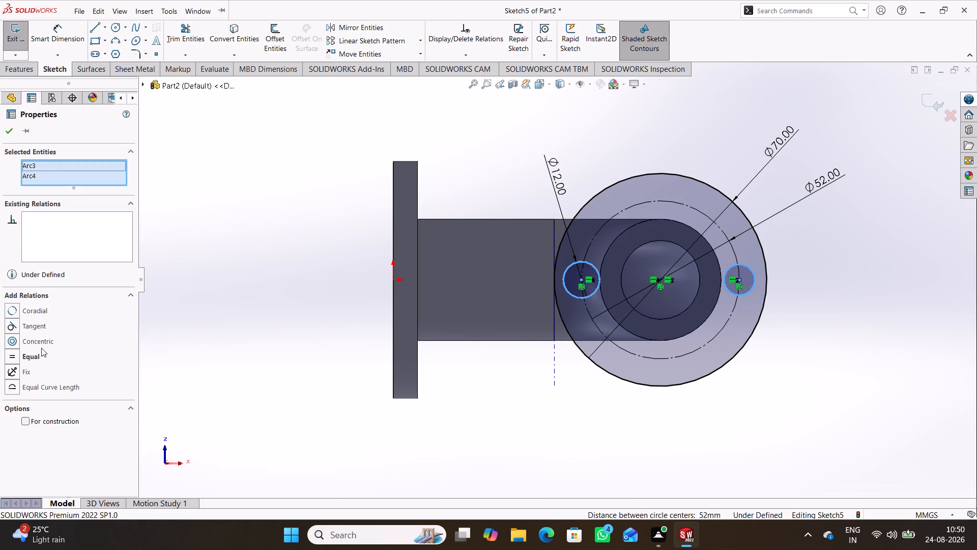
{"action": "left_click", "coordinate": [38, 355]}
{"action": "left_click", "coordinate": [502, 416]}
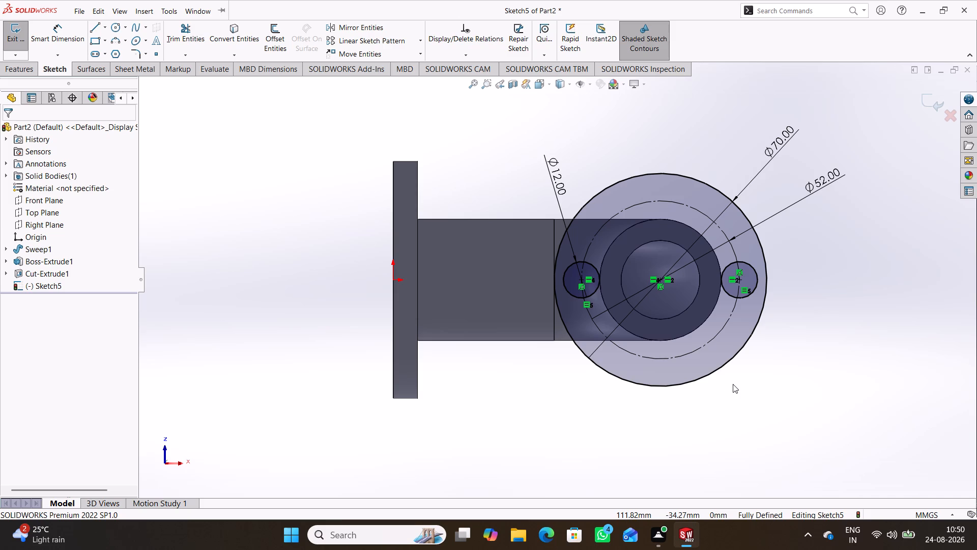
Convert the pipe's inner bore edge into a sketch circle with Convert Entities.
{"action": "left_click", "coordinate": [257, 31]}
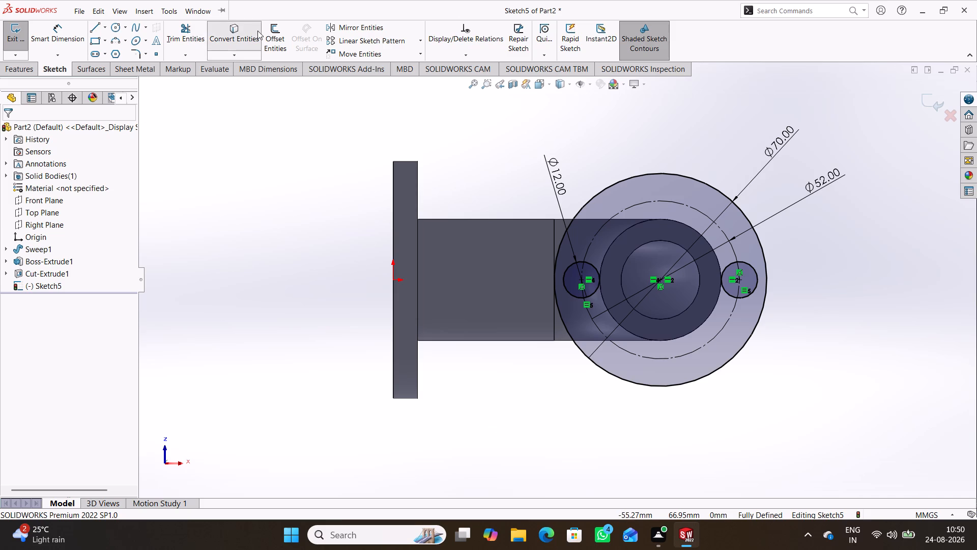
{"action": "left_click", "coordinate": [633, 251]}
{"action": "left_click", "coordinate": [10, 130]}
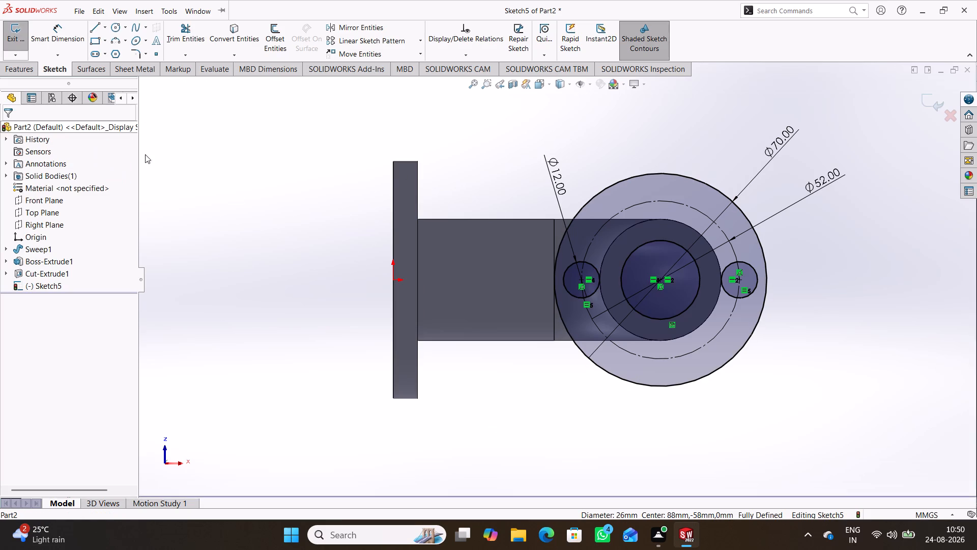
{"action": "left_click", "coordinate": [275, 194]}
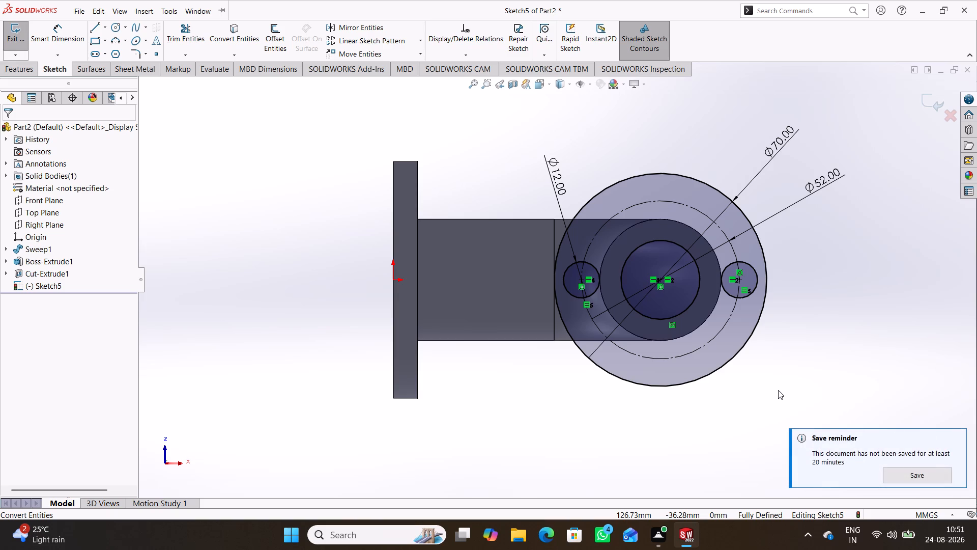
Set the construction bolt circle's diameter to 56 mm.
{"action": "double_click", "coordinate": [822, 186]}
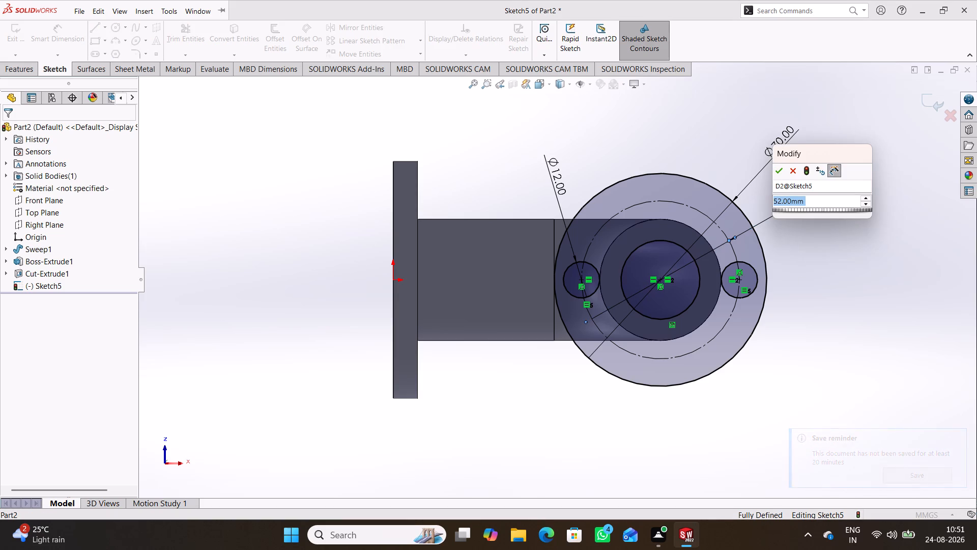
{"action": "type", "text": "56"}
{"action": "key", "text": "Return"}
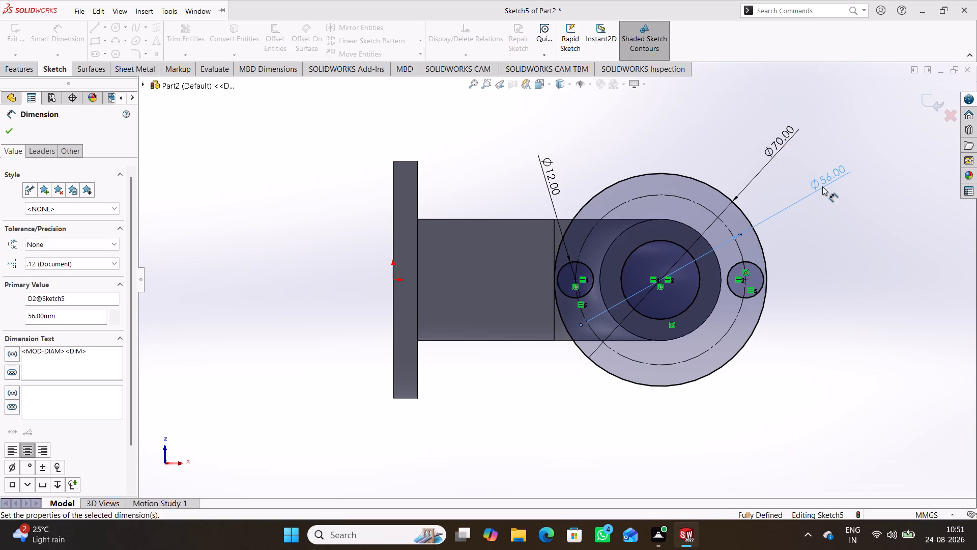
{"action": "left_click", "coordinate": [861, 294]}
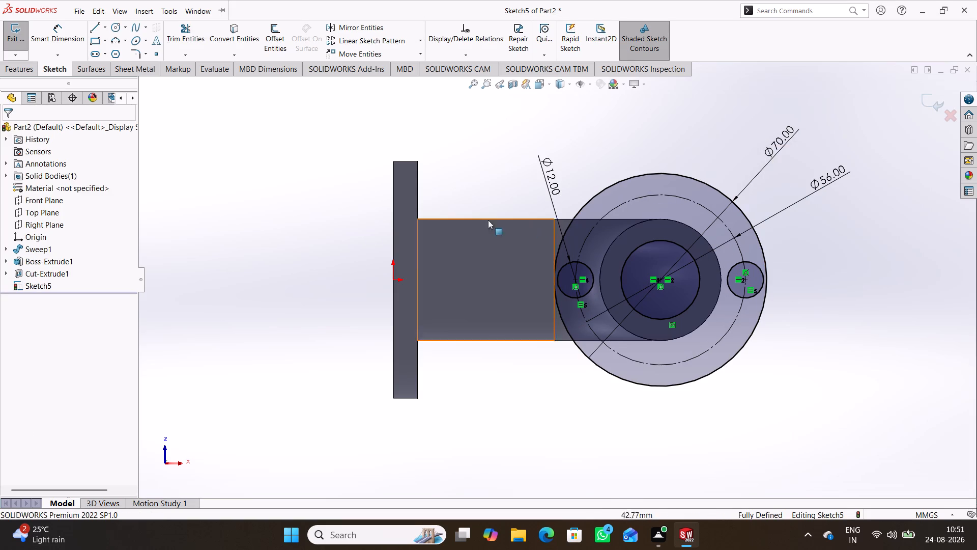
Draw outer circles concentric with the two bolt holes, about 30 mm in diameter on the right-hand hole and 39 mm on the left-hand one.
{"action": "left_click", "coordinate": [114, 27]}
{"action": "scroll", "coordinate": [749, 328], "scroll_direction": "down", "scroll_amount": 3}
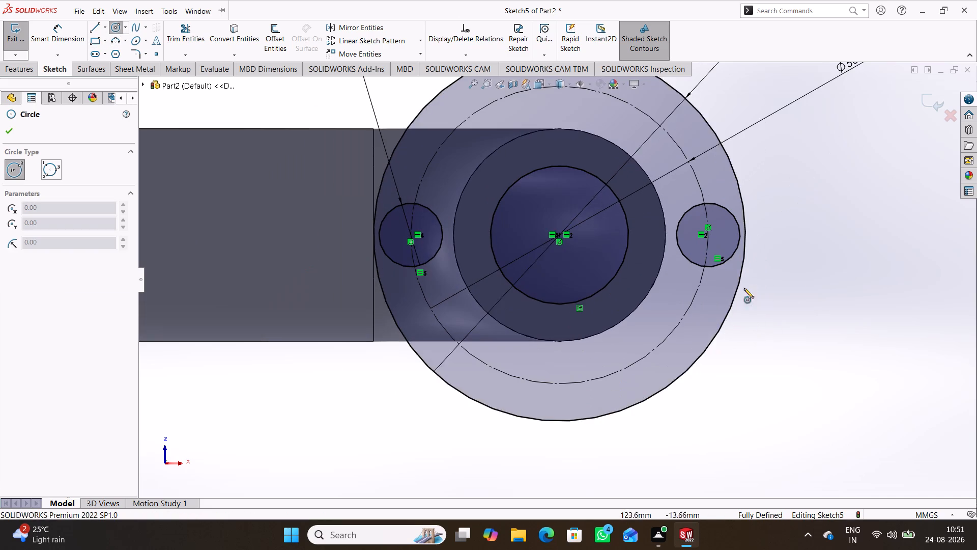
{"action": "left_click", "coordinate": [708, 234]}
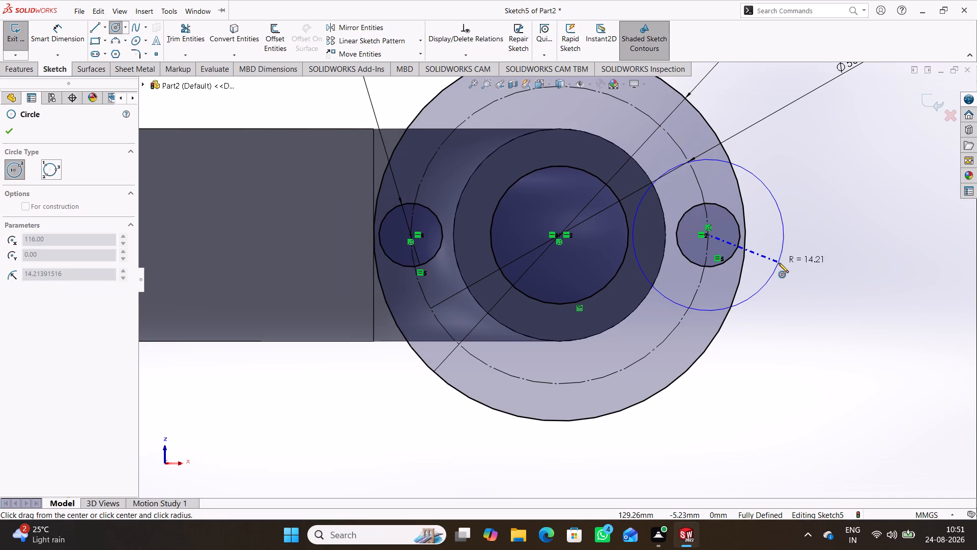
{"action": "left_click", "coordinate": [788, 232]}
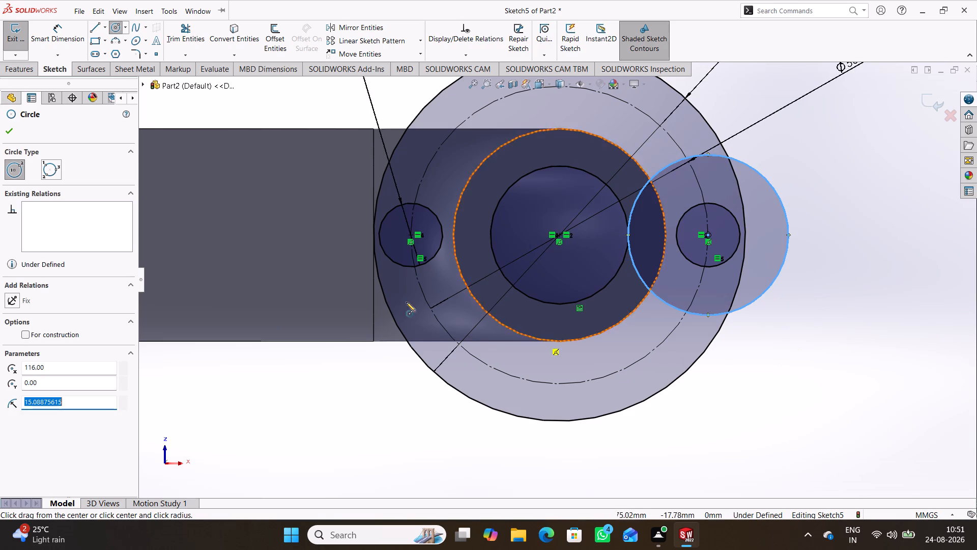
{"action": "left_click", "coordinate": [413, 234]}
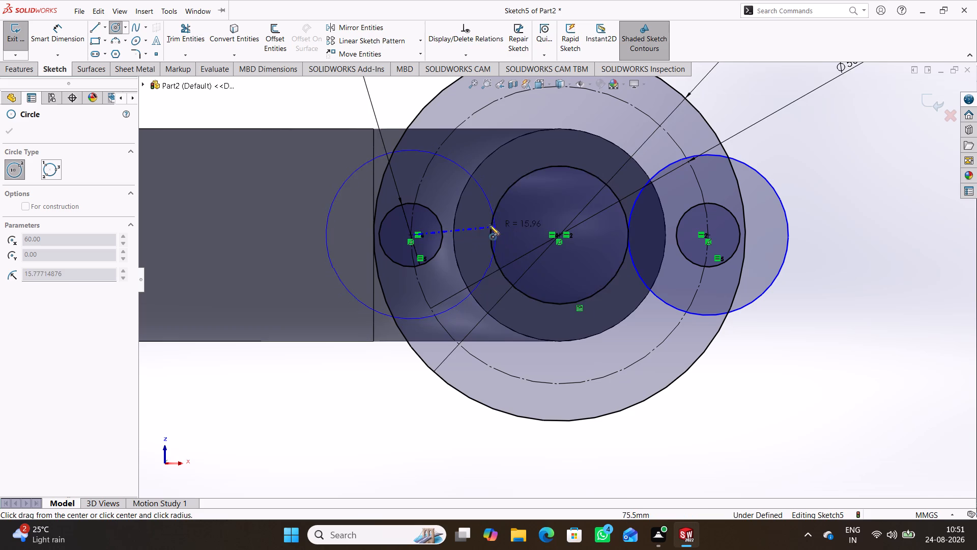
{"action": "left_click", "coordinate": [307, 234]}
Dimension the outer circle around the right-hand bolt hole to a 30 mm diameter.
{"action": "right_click_drag", "start_coordinate": [795, 420], "coordinate": [799, 340]}
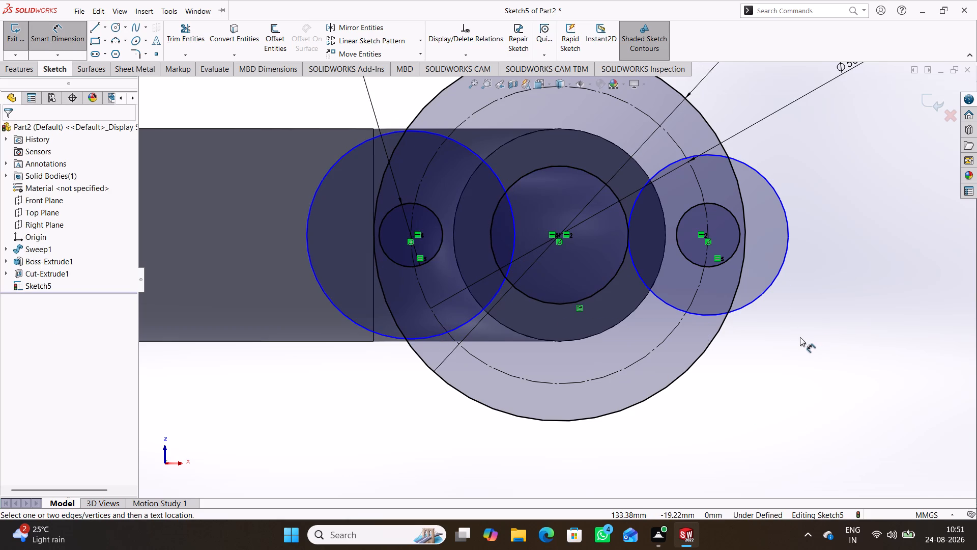
{"action": "left_click", "coordinate": [787, 226]}
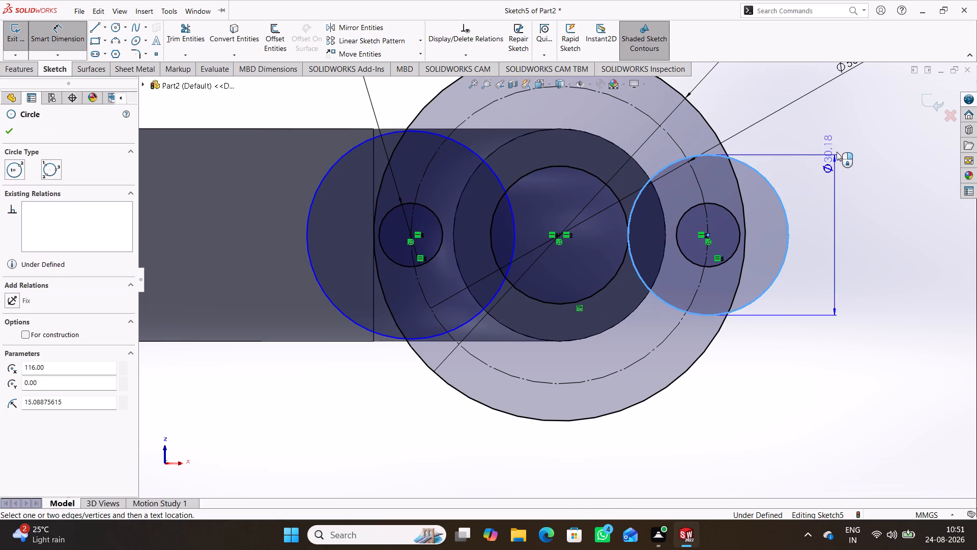
{"action": "left_click", "coordinate": [839, 144]}
{"action": "type", "text": "30"}
{"action": "key", "text": "Return"}
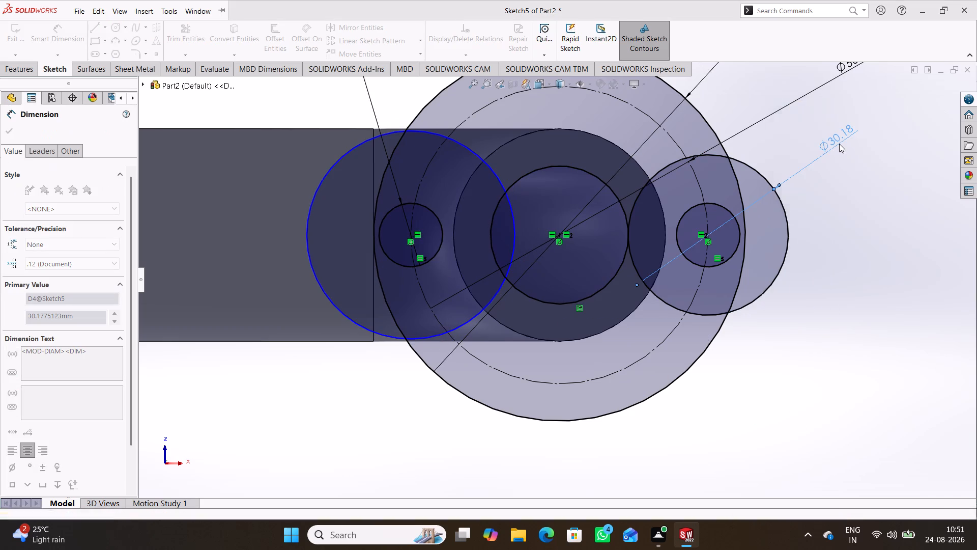
{"action": "left_click", "coordinate": [869, 315]}
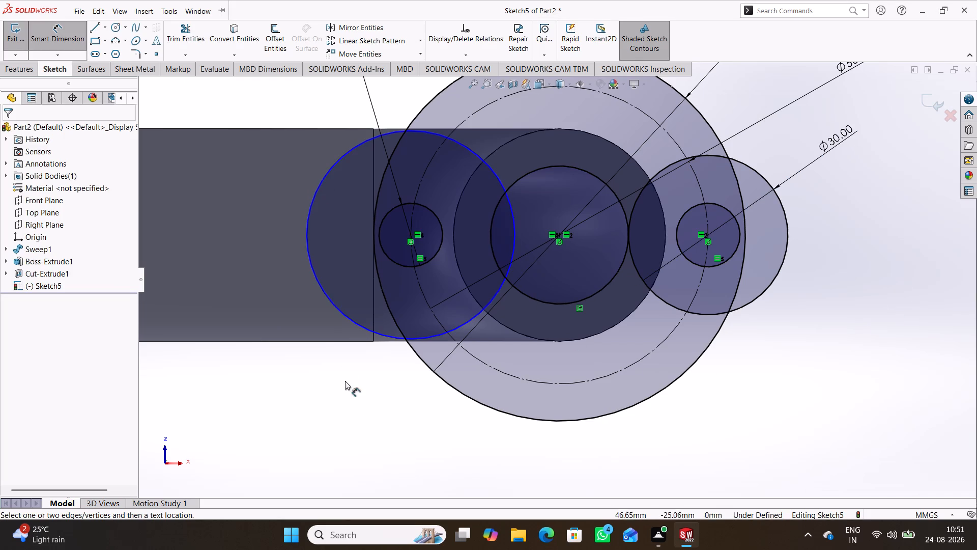
Add an Equal relation between the right-hand and left-hand outer lug circles.
{"action": "right_click_drag", "start_coordinate": [366, 422], "coordinate": [311, 253]}
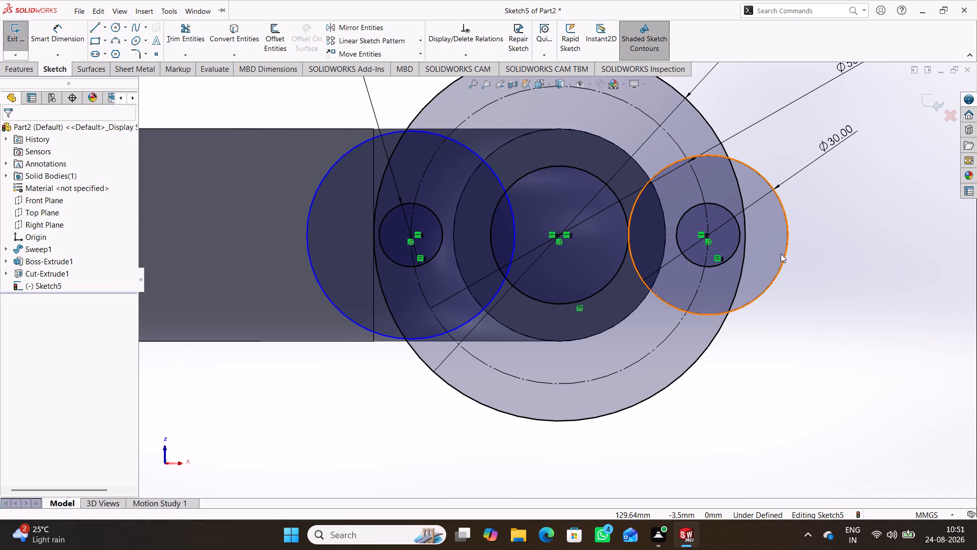
{"action": "left_click", "coordinate": [788, 254]}
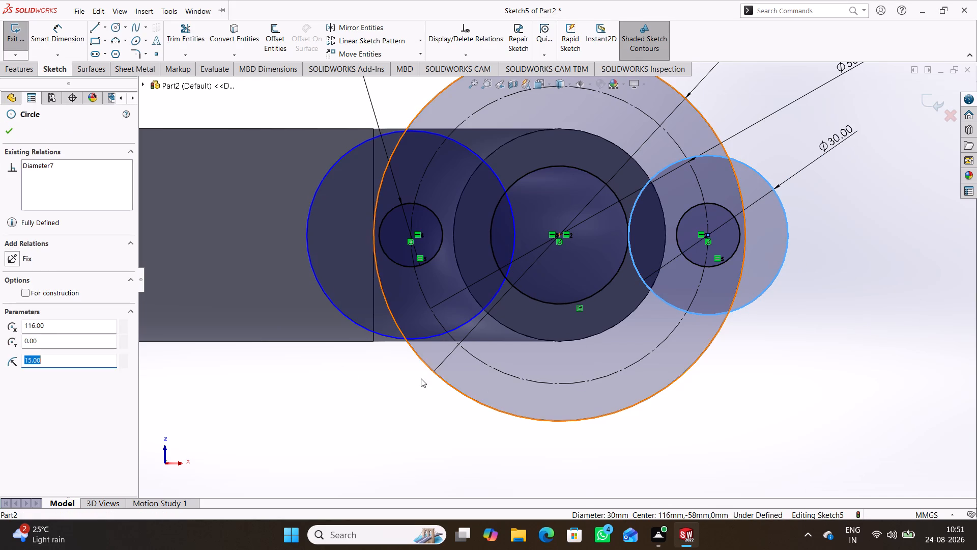
{"action": "left_click", "coordinate": [363, 327], "text": "ctrl"}
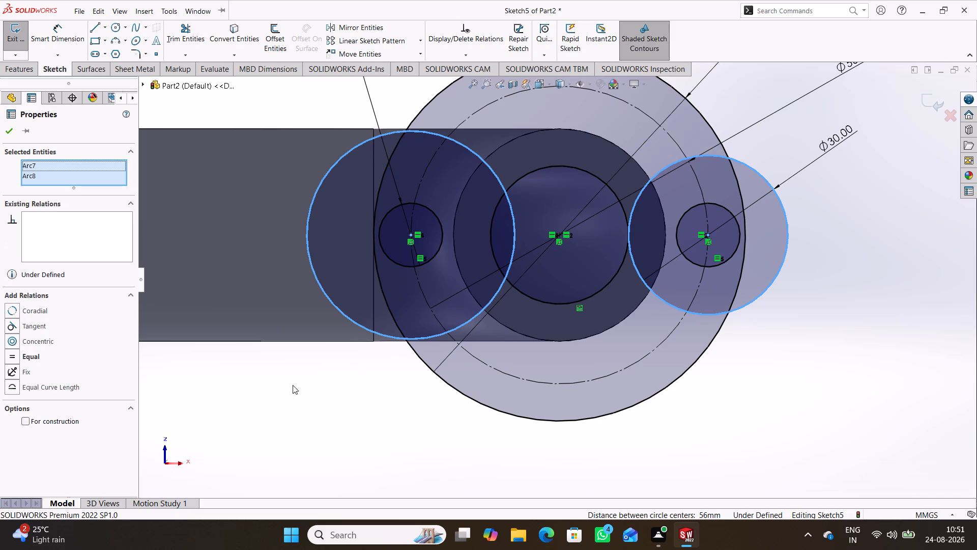
{"action": "right_click", "coordinate": [299, 389]}
{"action": "left_click", "coordinate": [357, 319]}
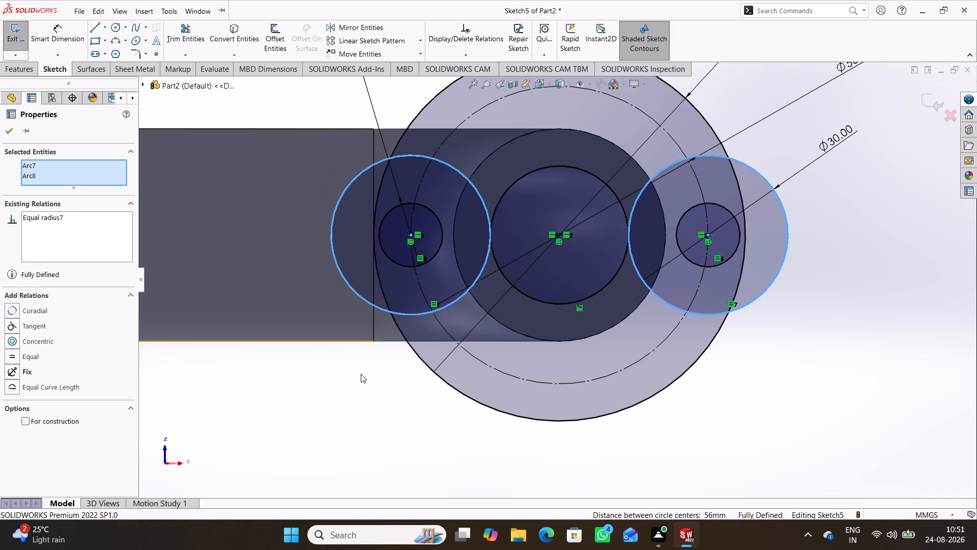
{"action": "left_click", "coordinate": [361, 402]}
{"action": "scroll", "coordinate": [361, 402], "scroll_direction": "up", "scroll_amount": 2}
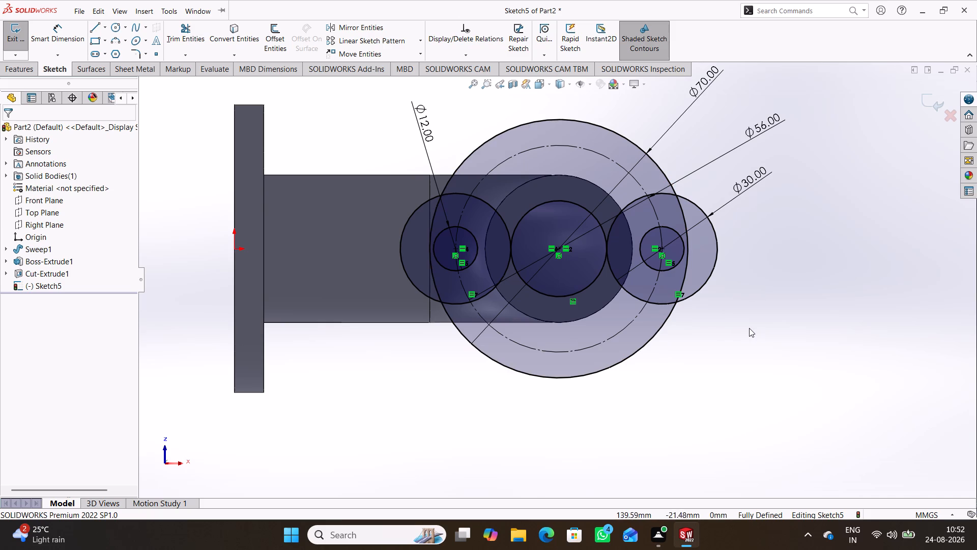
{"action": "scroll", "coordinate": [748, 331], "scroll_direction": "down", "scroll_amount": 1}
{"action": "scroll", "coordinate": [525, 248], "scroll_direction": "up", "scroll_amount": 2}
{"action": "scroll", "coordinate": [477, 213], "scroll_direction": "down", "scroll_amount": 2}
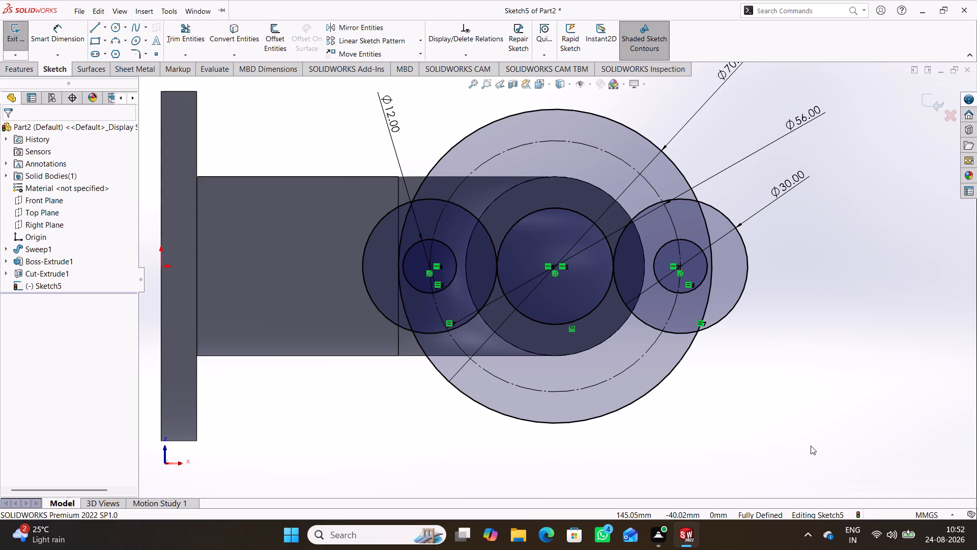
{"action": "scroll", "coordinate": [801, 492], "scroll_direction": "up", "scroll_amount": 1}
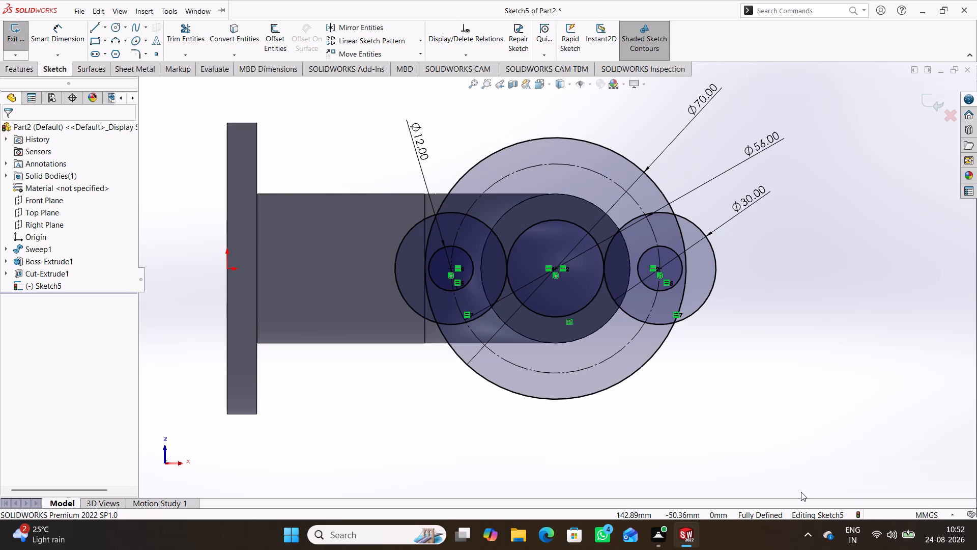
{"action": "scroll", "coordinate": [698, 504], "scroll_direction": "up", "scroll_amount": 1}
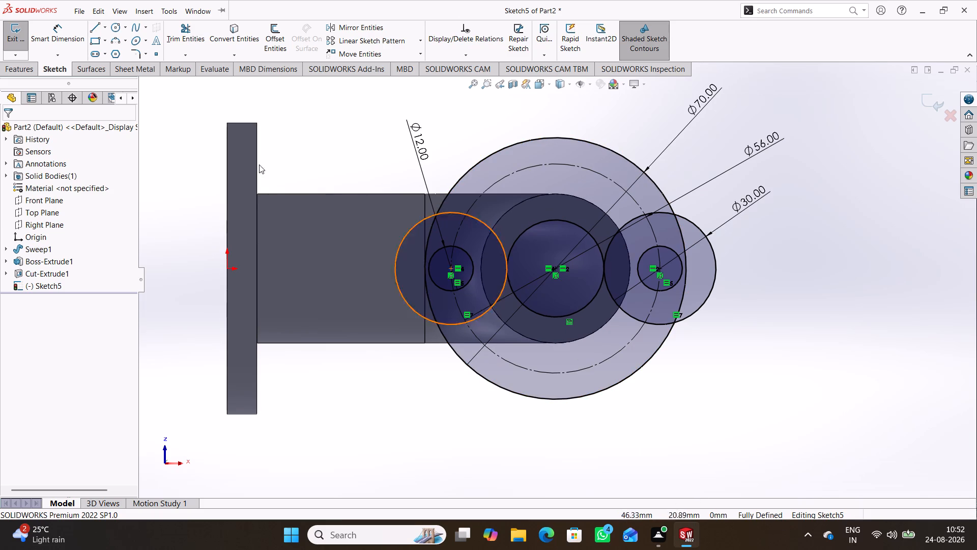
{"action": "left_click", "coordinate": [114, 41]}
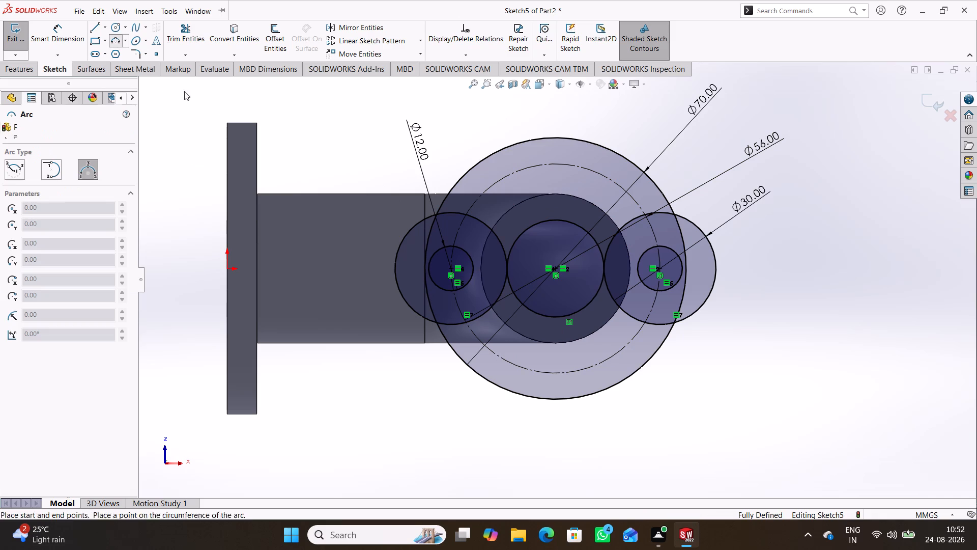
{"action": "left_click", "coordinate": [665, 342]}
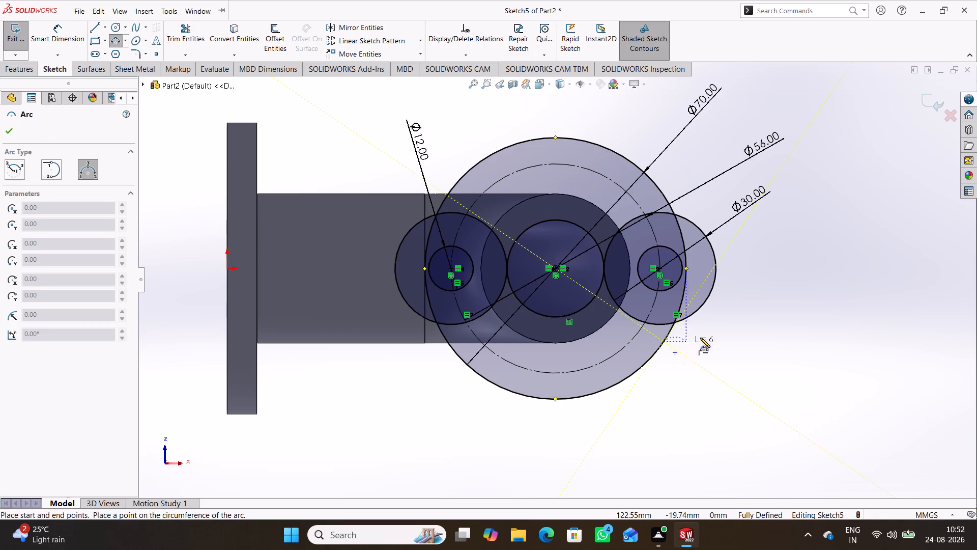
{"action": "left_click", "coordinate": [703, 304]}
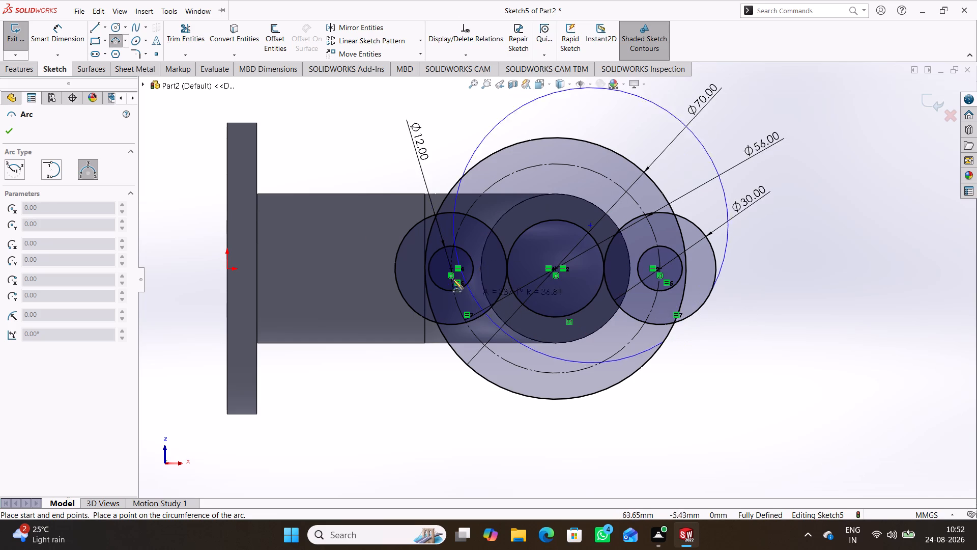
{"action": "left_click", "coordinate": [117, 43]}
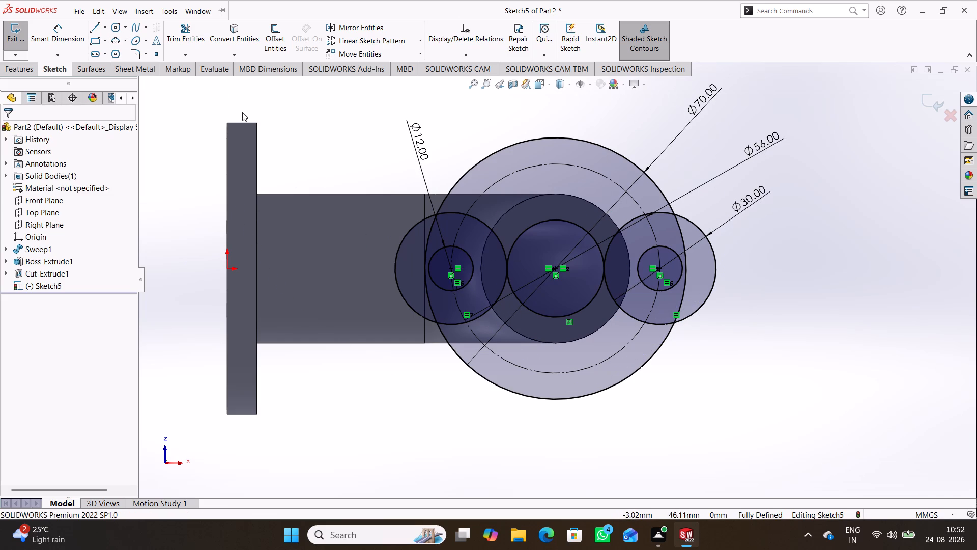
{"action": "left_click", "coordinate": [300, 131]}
Trim the left-hand lug circle inside the flange and the 70 mm circle's arc inside that lug, leaving one merged outline.
{"action": "left_click", "coordinate": [199, 42]}
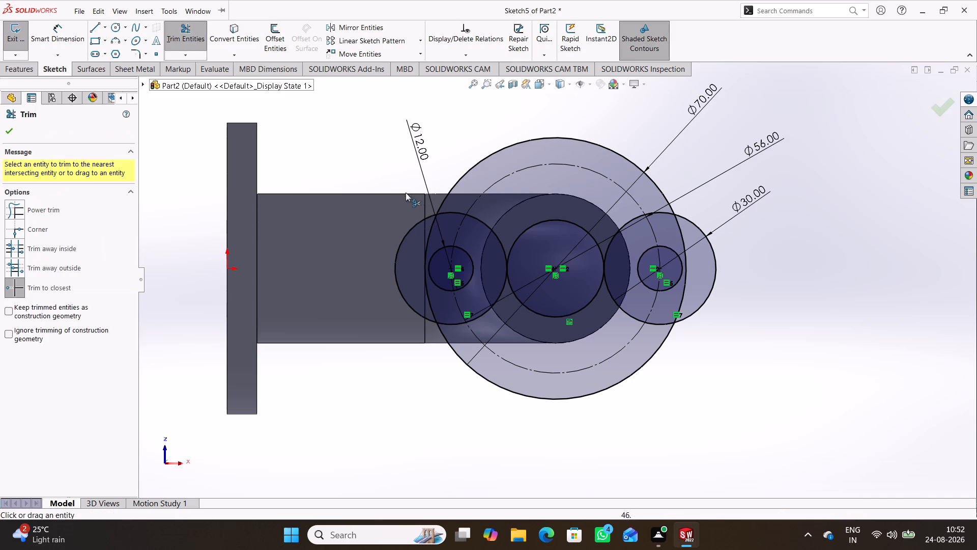
{"action": "left_click", "coordinate": [485, 222]}
{"action": "left_click", "coordinate": [504, 283]}
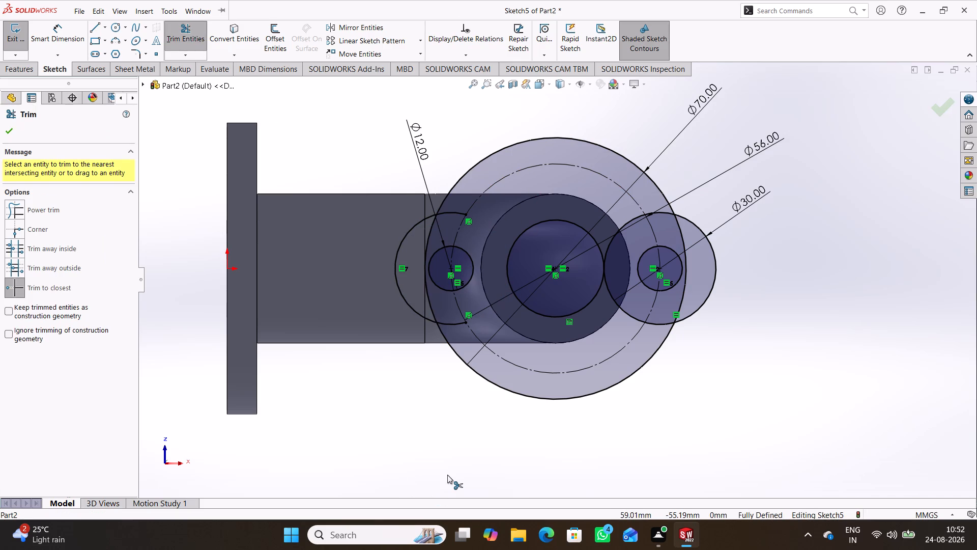
{"action": "left_click", "coordinate": [433, 307]}
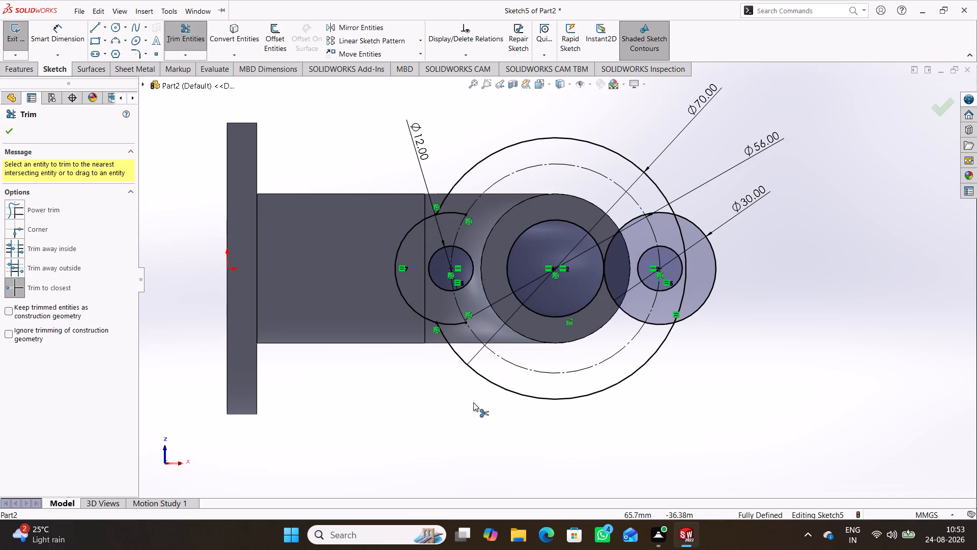
{"action": "left_click", "coordinate": [456, 323]}
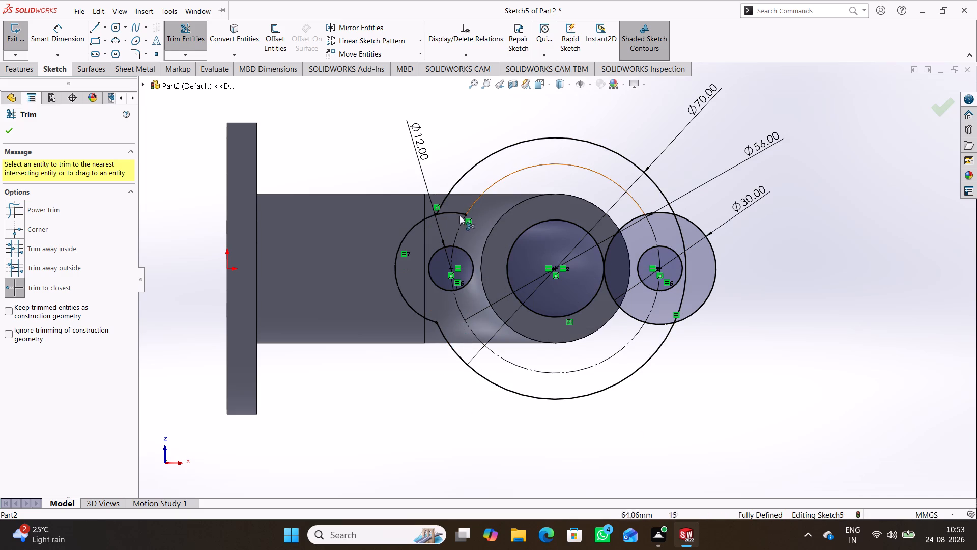
{"action": "left_click", "coordinate": [455, 213]}
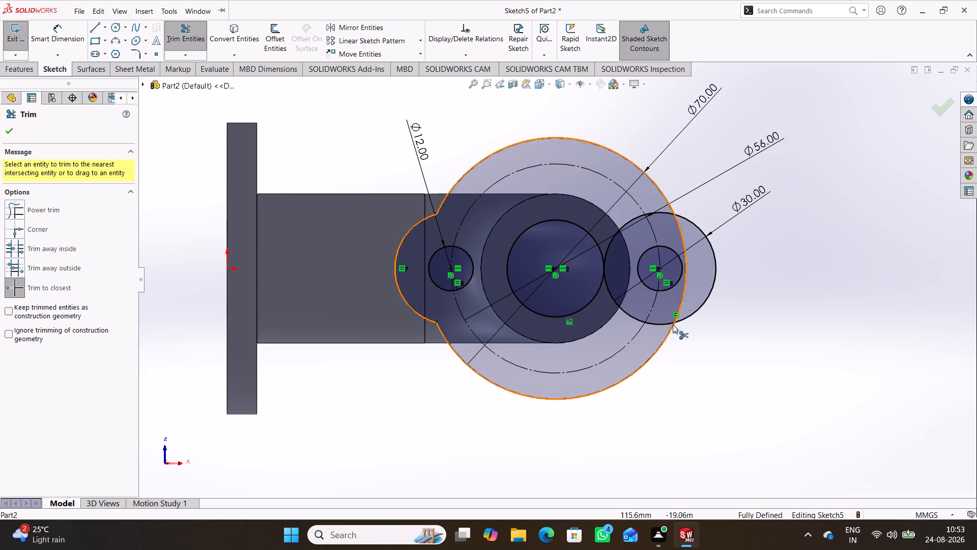
Trim the right-hand lug circle inside the flange and the 70 mm circle's arc inside that lug, completing the two-lug outline.
{"action": "left_click", "coordinate": [660, 213]}
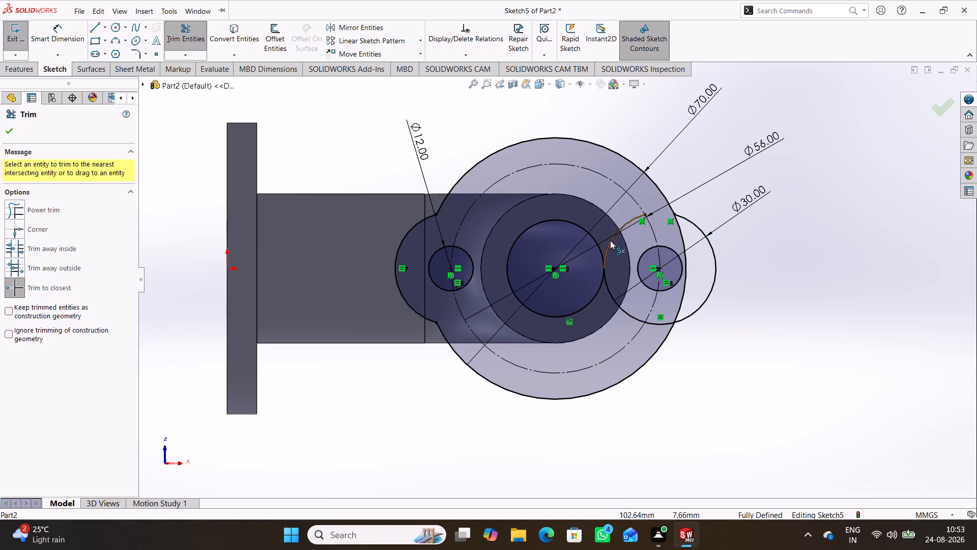
{"action": "left_click", "coordinate": [610, 242]}
{"action": "left_click", "coordinate": [608, 289]}
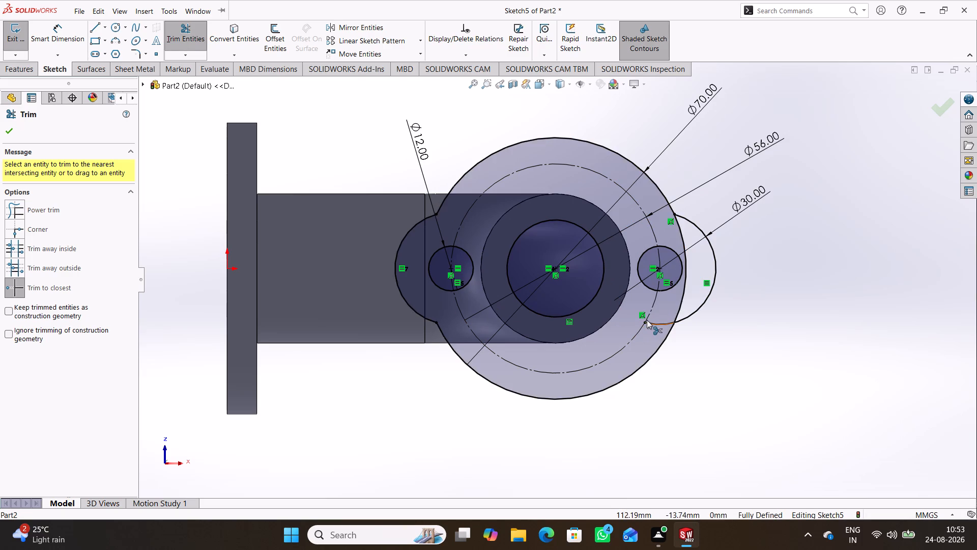
{"action": "left_click", "coordinate": [657, 321]}
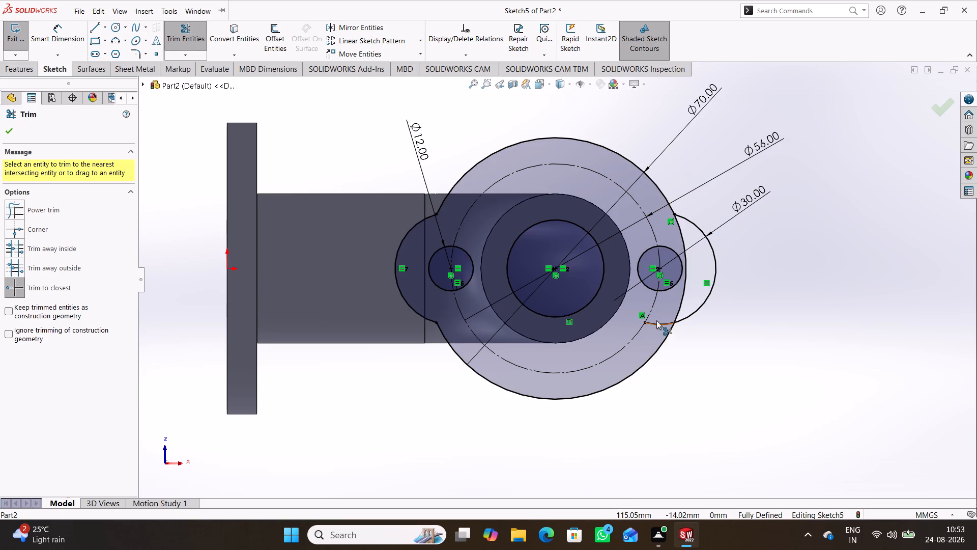
{"action": "left_click", "coordinate": [656, 322]}
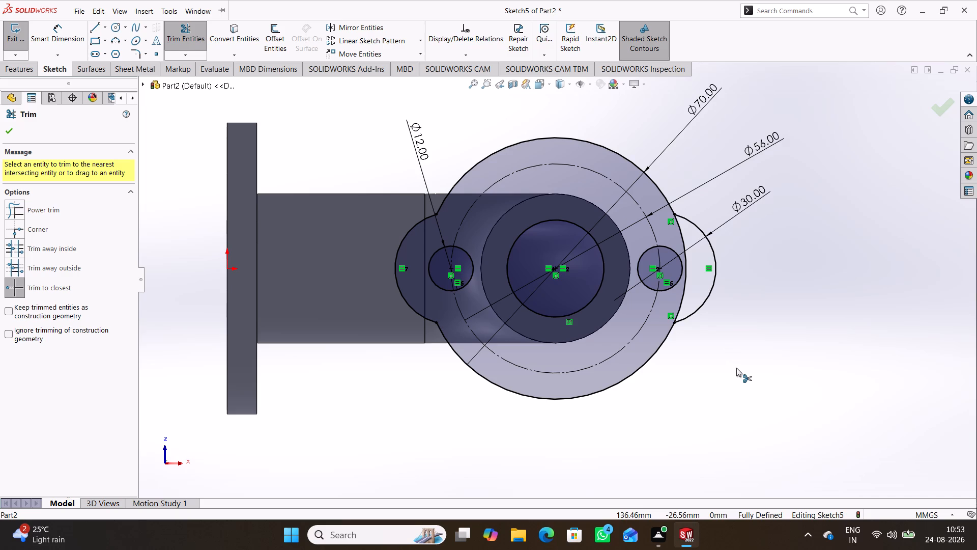
{"action": "left_click", "coordinate": [684, 289]}
{"action": "scroll", "coordinate": [718, 401], "scroll_direction": "up", "scroll_amount": 1}
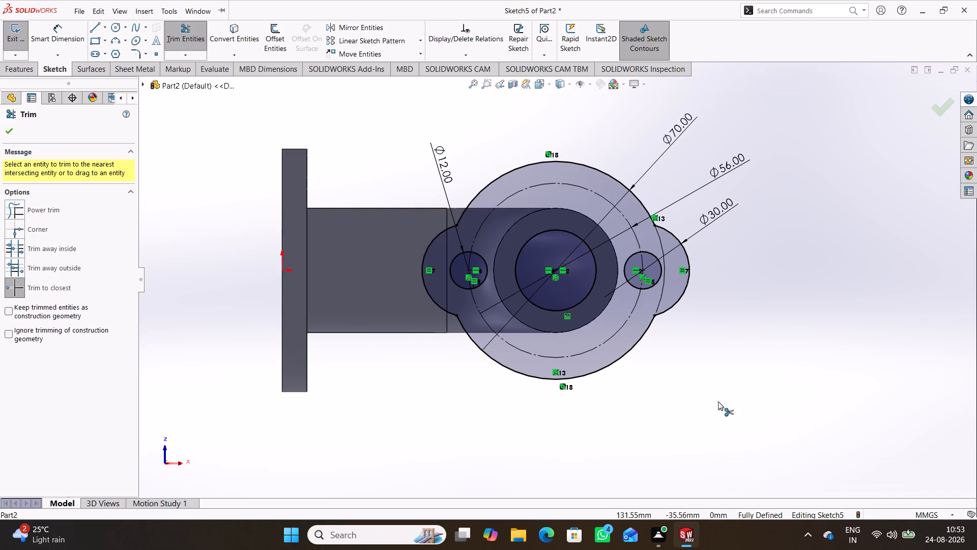
{"action": "left_click", "coordinate": [192, 33]}
Draw a three-point arc of about 7.2 mm radius across the lower junction of the right-hand lug and the 70 mm flange arc.
{"action": "left_click", "coordinate": [119, 41]}
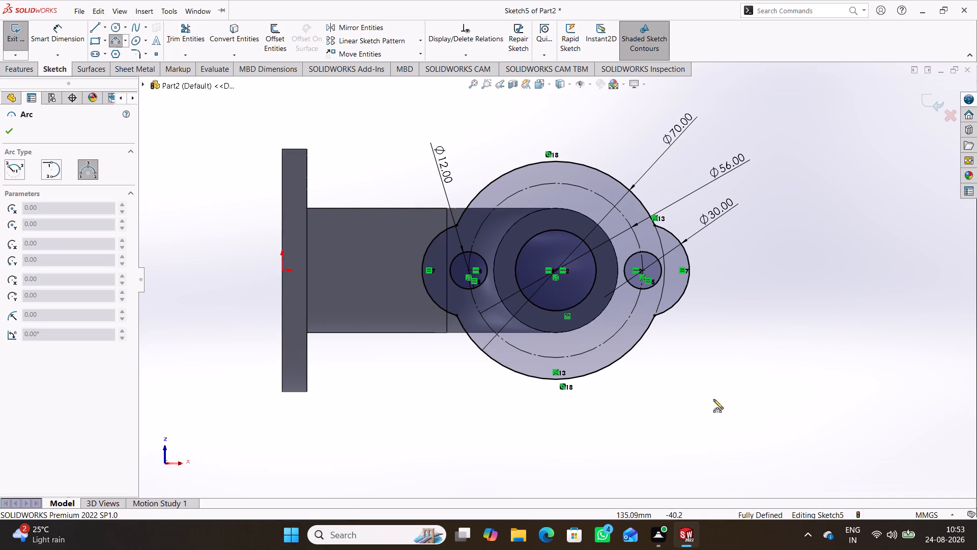
{"action": "left_click", "coordinate": [641, 340]}
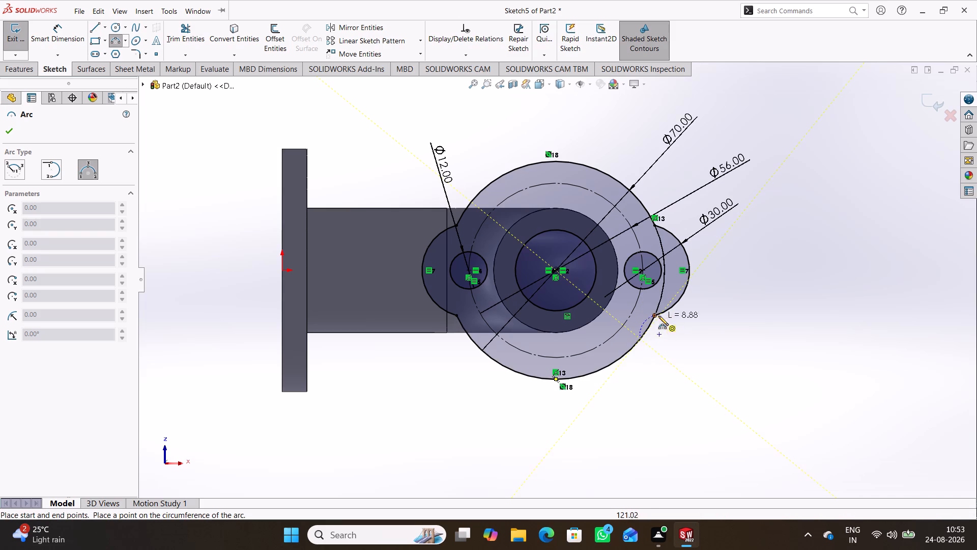
{"action": "left_click", "coordinate": [671, 306]}
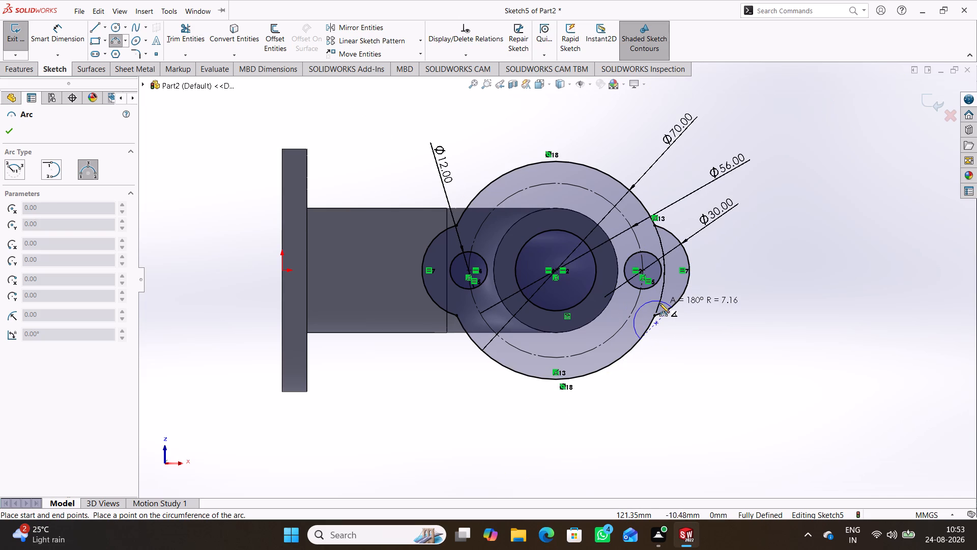
{"action": "left_click", "coordinate": [659, 303]}
{"action": "left_click", "coordinate": [723, 285]}
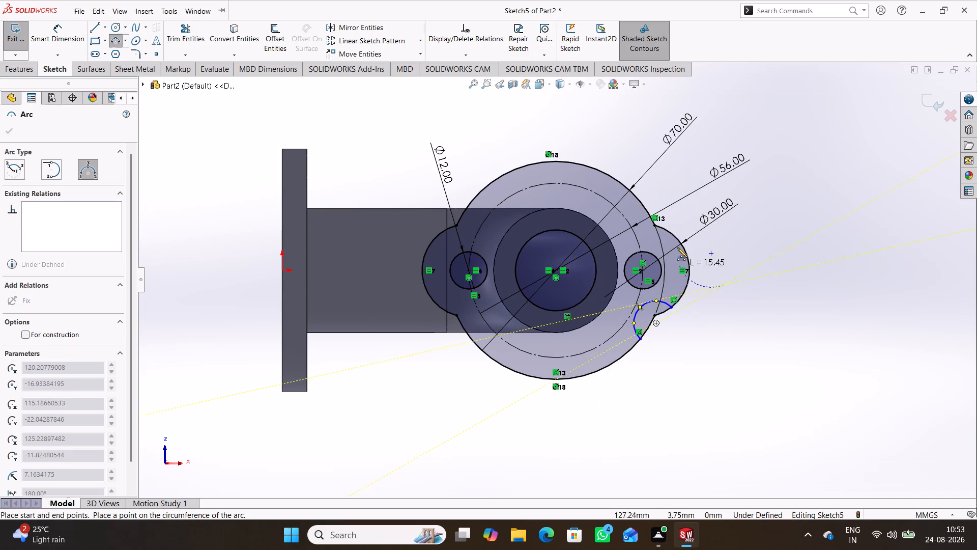
{"action": "right_click", "coordinate": [765, 248]}
{"action": "left_click", "coordinate": [798, 253]}
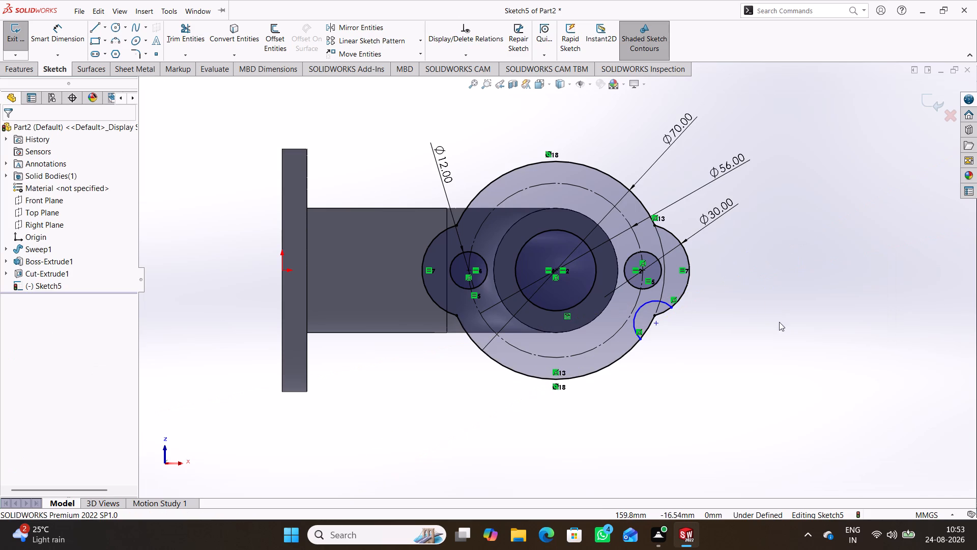
Draw a three-point arc of about 5.8 mm radius across the upper junction of the right-hand lug and the 70 mm flange arc.
{"action": "left_click", "coordinate": [116, 39]}
{"action": "left_click", "coordinate": [667, 233]}
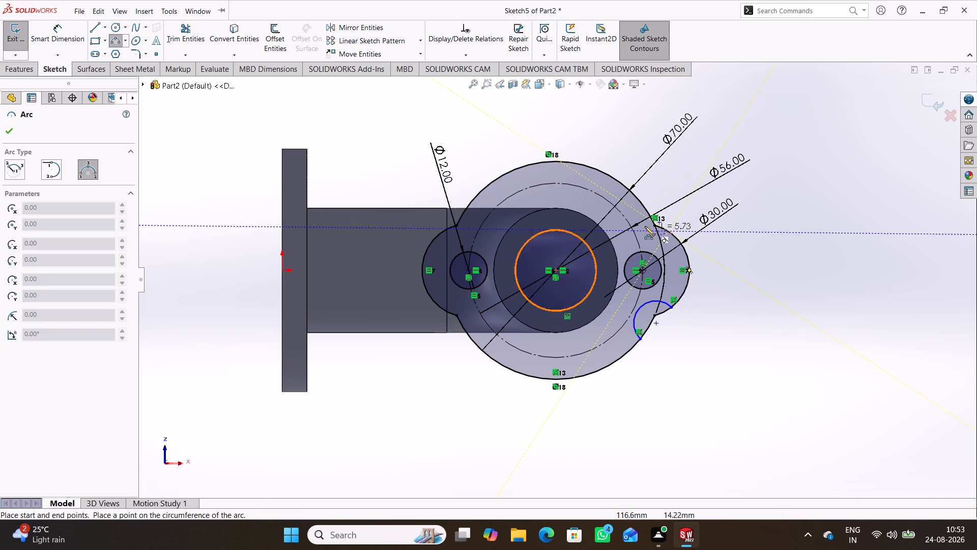
{"action": "left_click", "coordinate": [644, 205]}
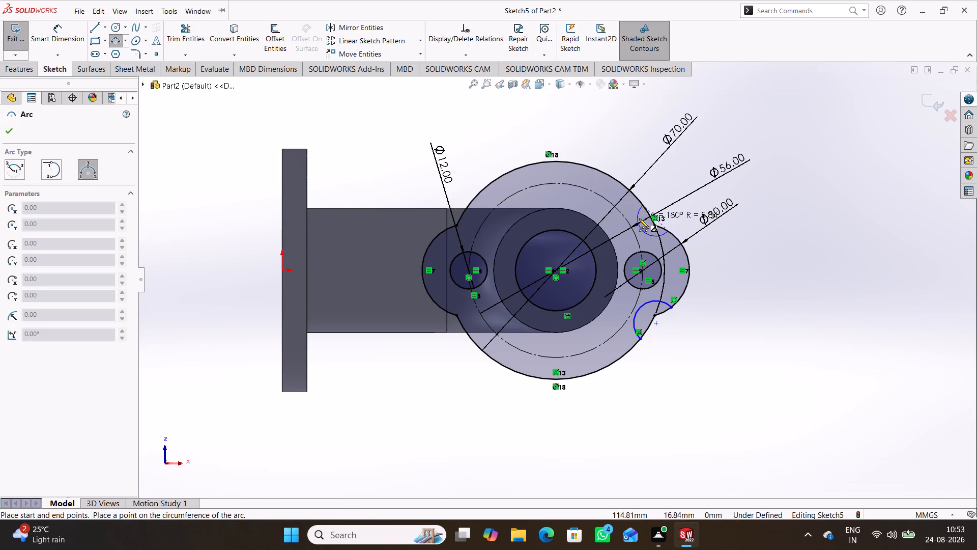
{"action": "left_click", "coordinate": [639, 214]}
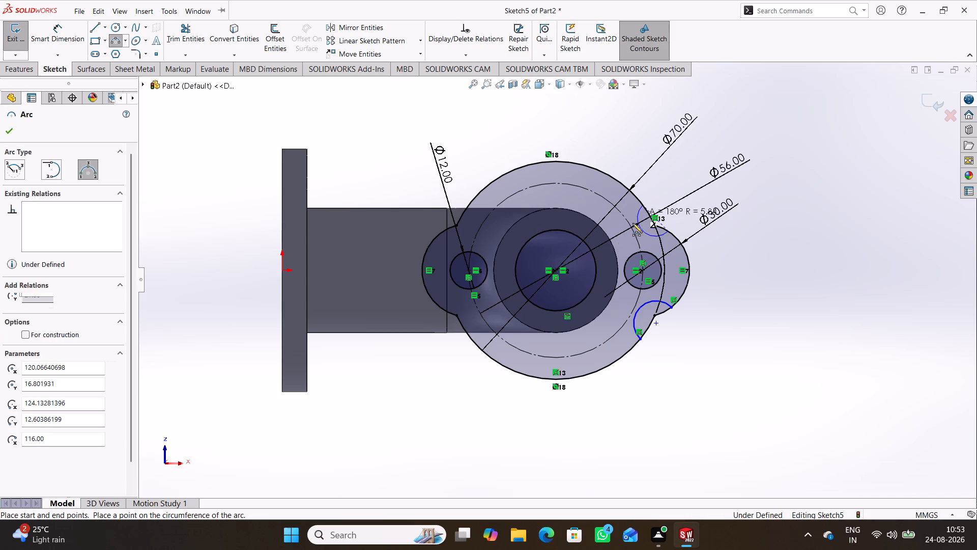
Draw a three-point arc of about 3.3 mm radius across the upper junction of the left-hand lug and the 70 mm flange arc.
{"action": "left_click", "coordinate": [462, 217]}
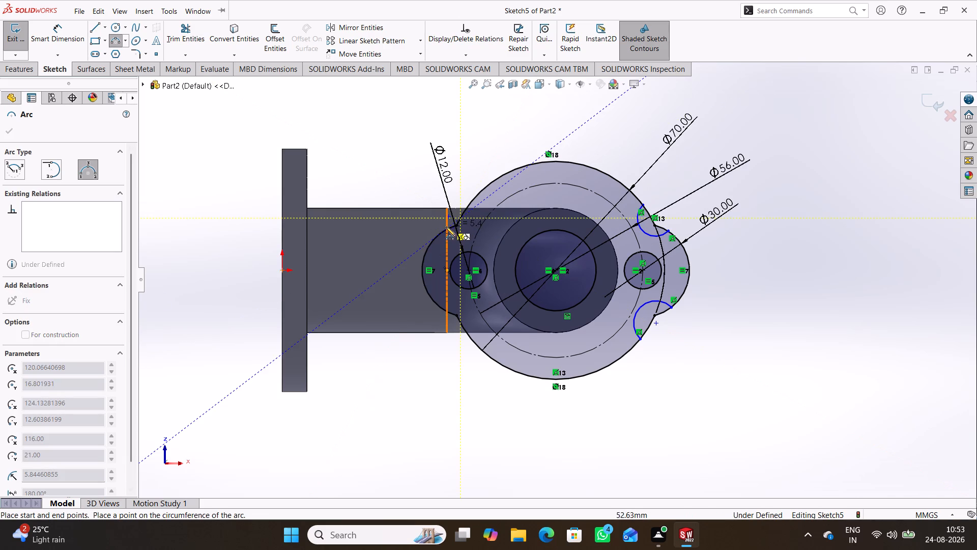
{"action": "left_click", "coordinate": [443, 229]}
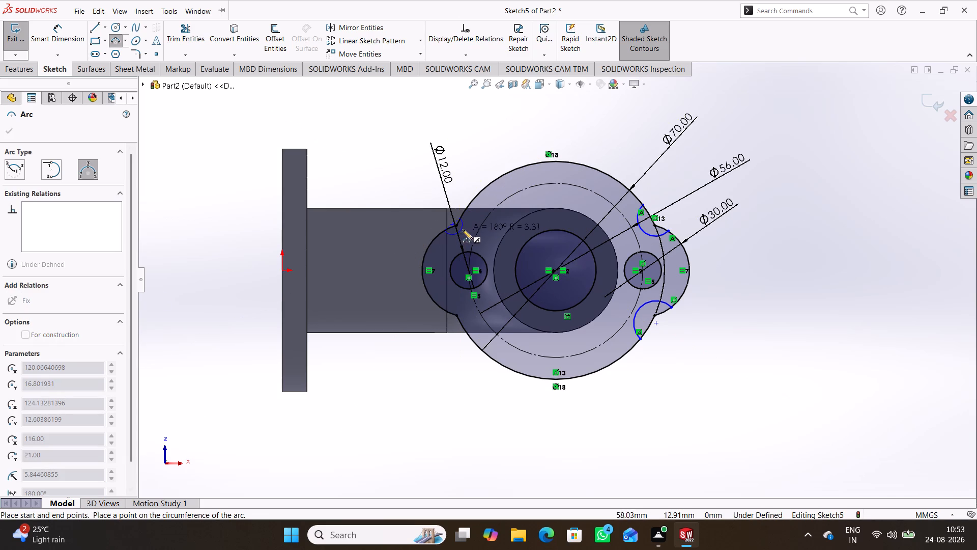
{"action": "left_click", "coordinate": [465, 228]}
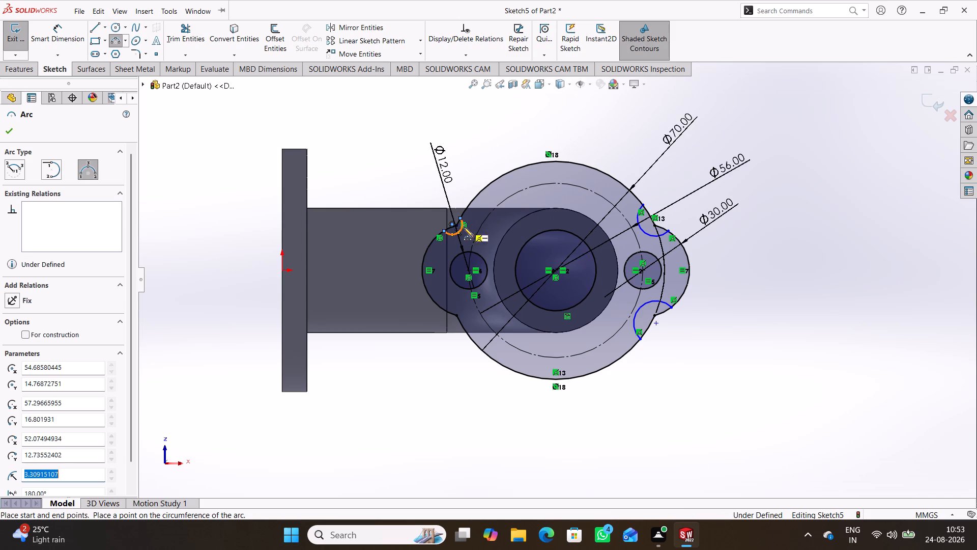
Draw a three-point arc of about 4.8 mm radius across the lower junction of the left-hand lug and the 70 mm flange arc.
{"action": "left_click", "coordinate": [463, 326]}
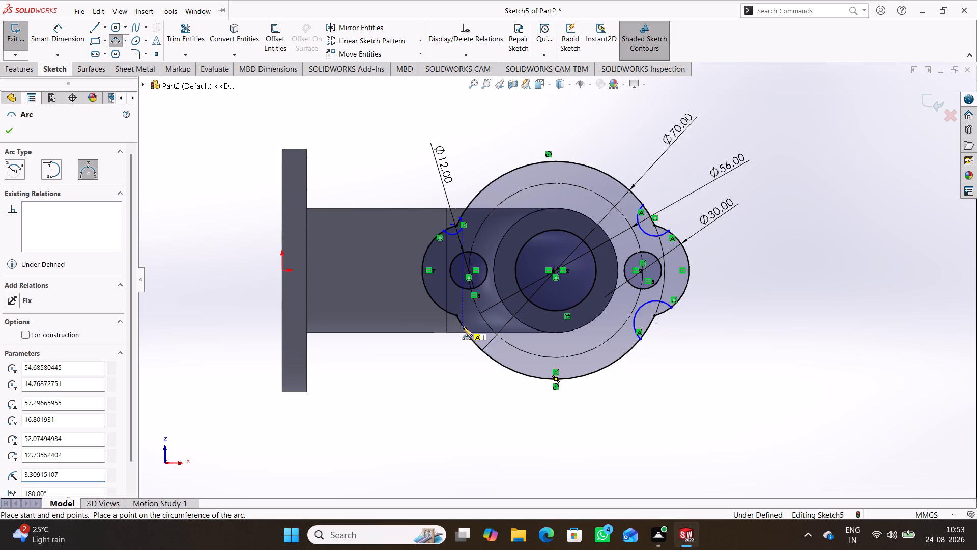
{"action": "left_click", "coordinate": [441, 309]}
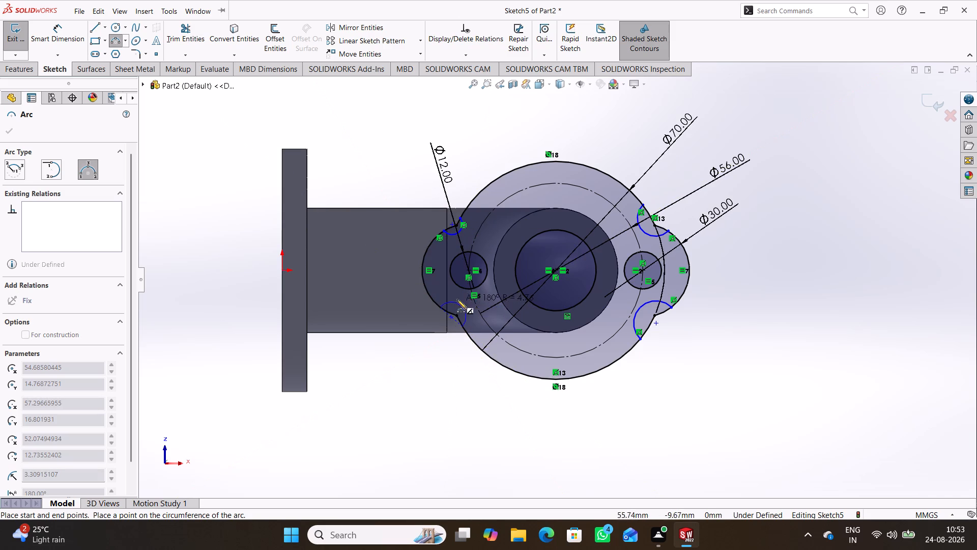
{"action": "left_click", "coordinate": [463, 310]}
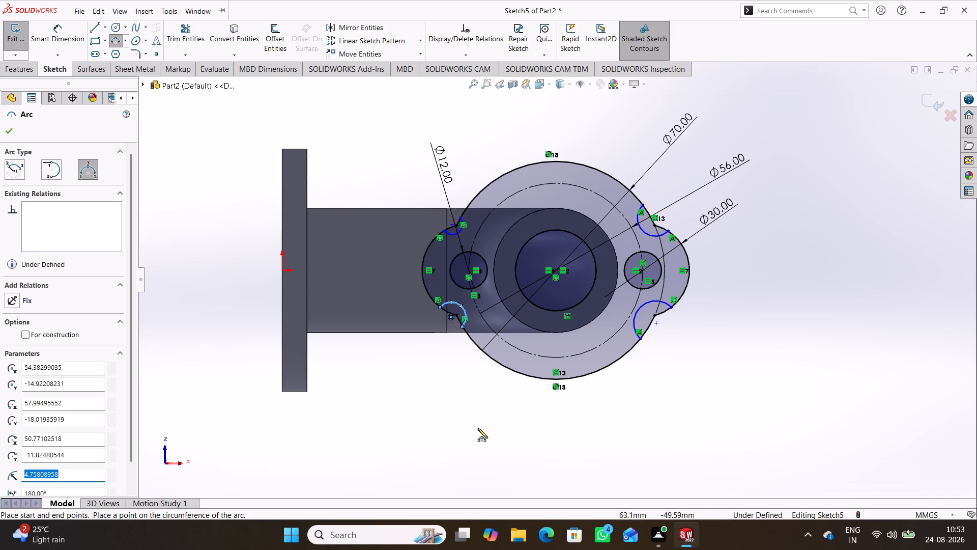
Add a tangent relation between the lower blend arc at the right-hand lug and that lug's outer arc.
{"action": "right_click_drag", "start_coordinate": [479, 433], "coordinate": [471, 365]}
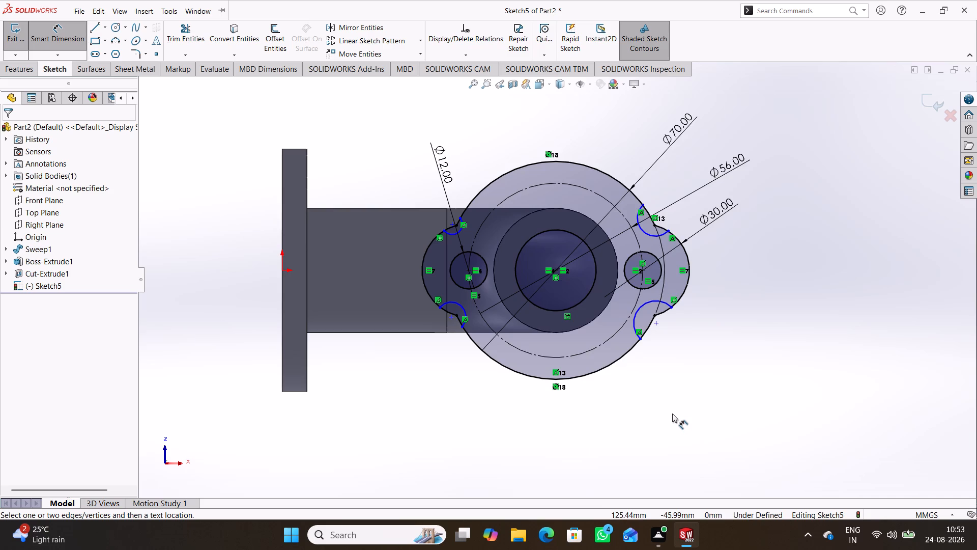
{"action": "scroll", "coordinate": [672, 414], "scroll_direction": "down", "scroll_amount": 1}
{"action": "right_click_drag", "start_coordinate": [685, 430], "coordinate": [673, 311]}
{"action": "scroll", "coordinate": [669, 343], "scroll_direction": "down", "scroll_amount": 3}
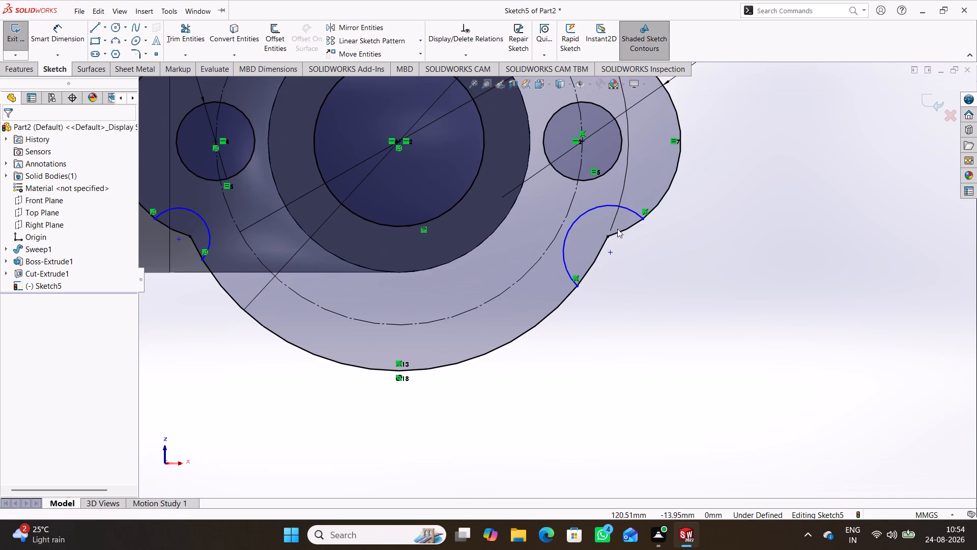
{"action": "left_click", "coordinate": [642, 218]}
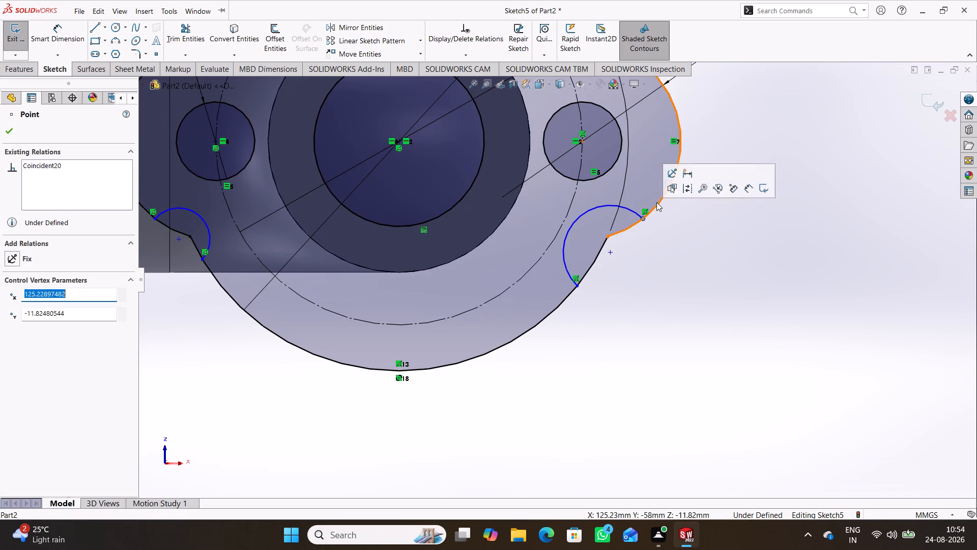
{"action": "left_click", "coordinate": [667, 234]}
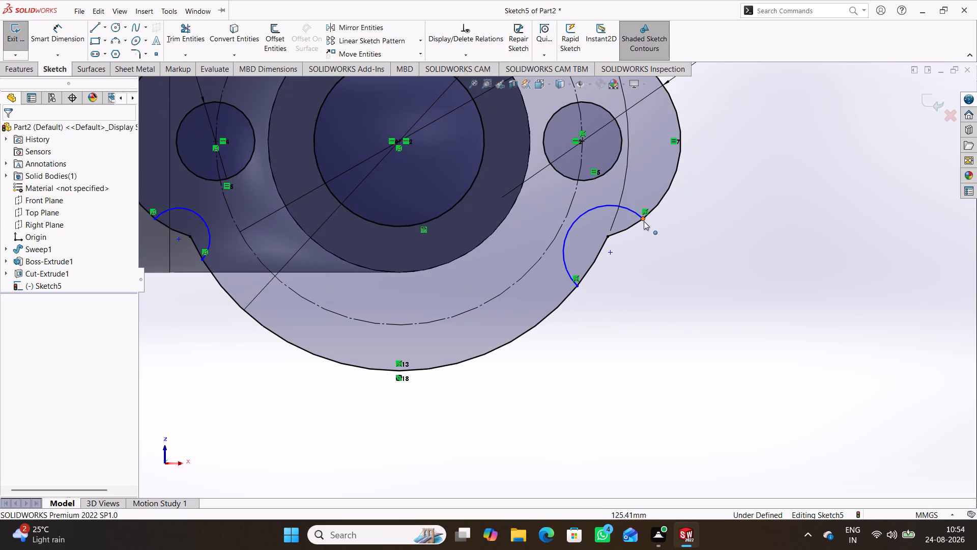
{"action": "left_click", "coordinate": [638, 213]}
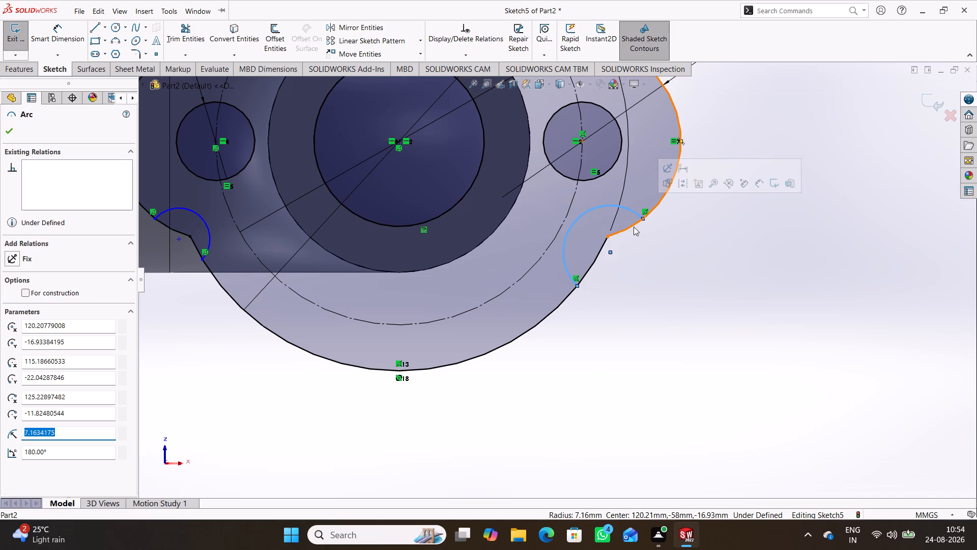
{"action": "left_click", "coordinate": [634, 227], "text": "ctrl"}
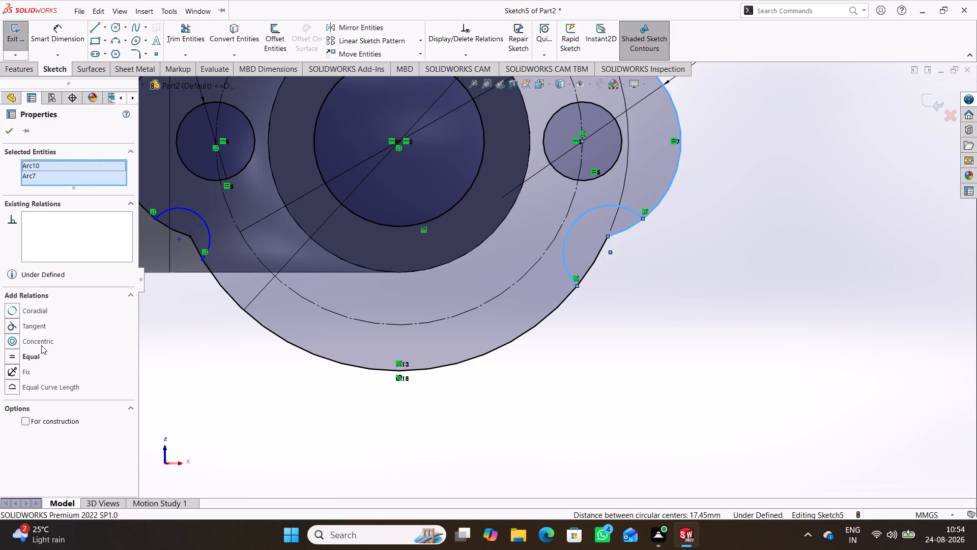
{"action": "left_click", "coordinate": [40, 324]}
{"action": "left_click", "coordinate": [735, 327]}
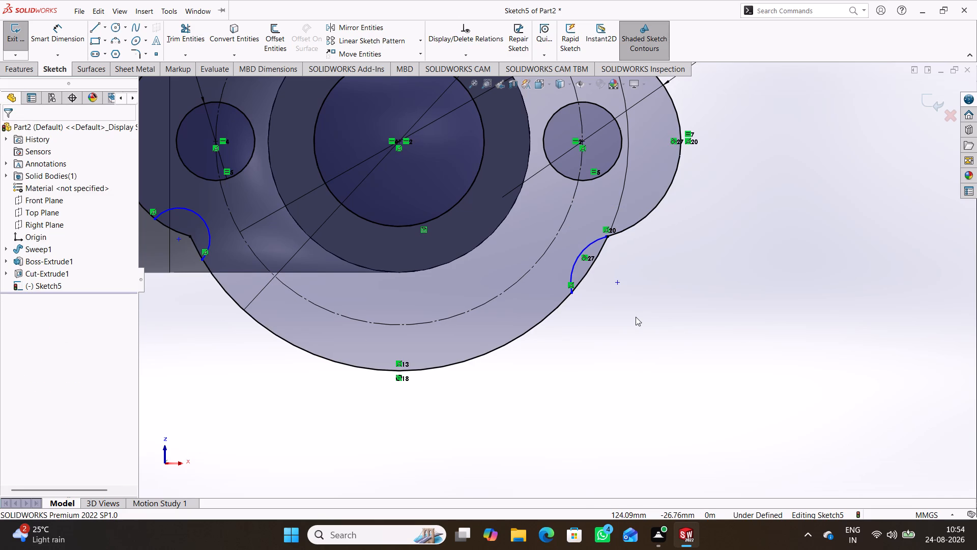
Add a tangent relation between the lower blend arc at the right-hand lug and the 70 mm flange arc.
{"action": "scroll", "coordinate": [585, 307], "scroll_direction": "down", "scroll_amount": 1}
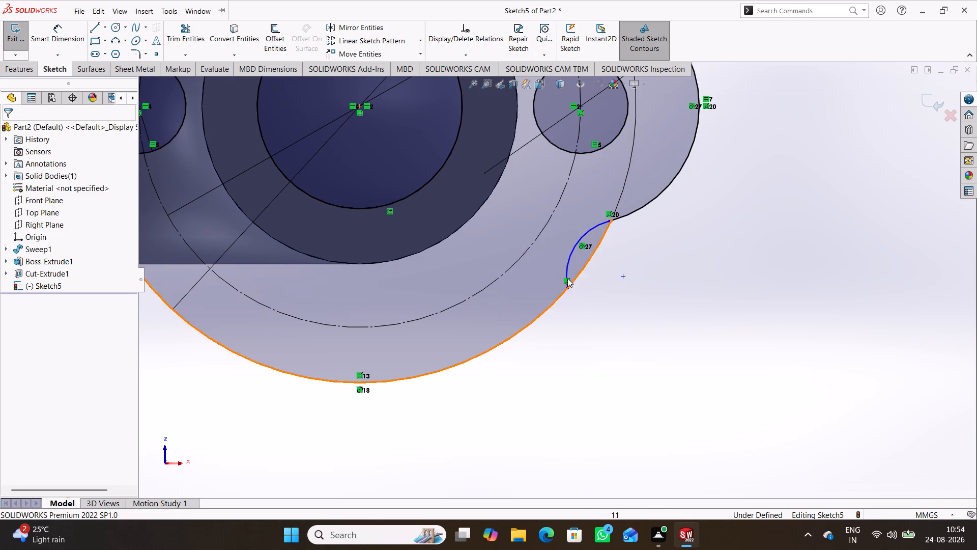
{"action": "left_click", "coordinate": [565, 267]}
{"action": "left_click", "coordinate": [557, 299], "text": "ctrl"}
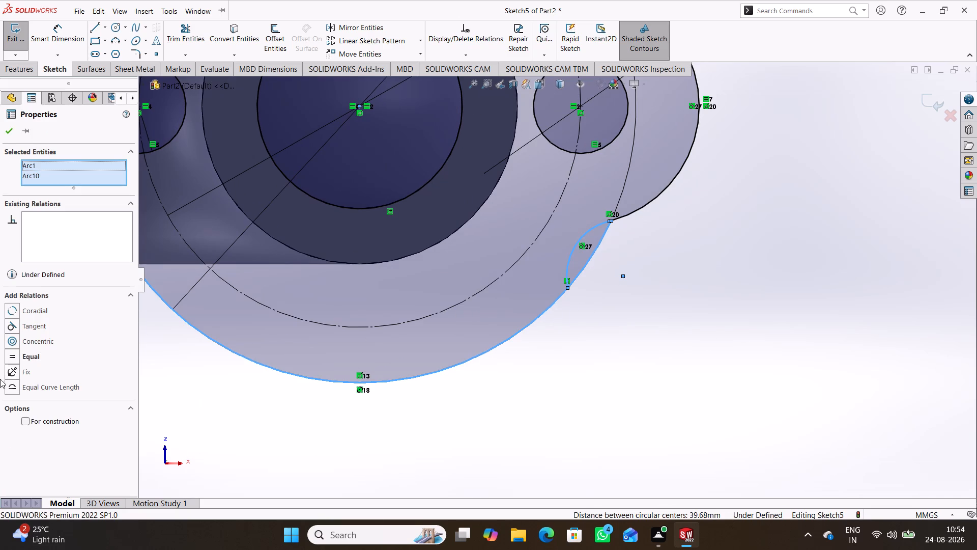
{"action": "left_click", "coordinate": [40, 324]}
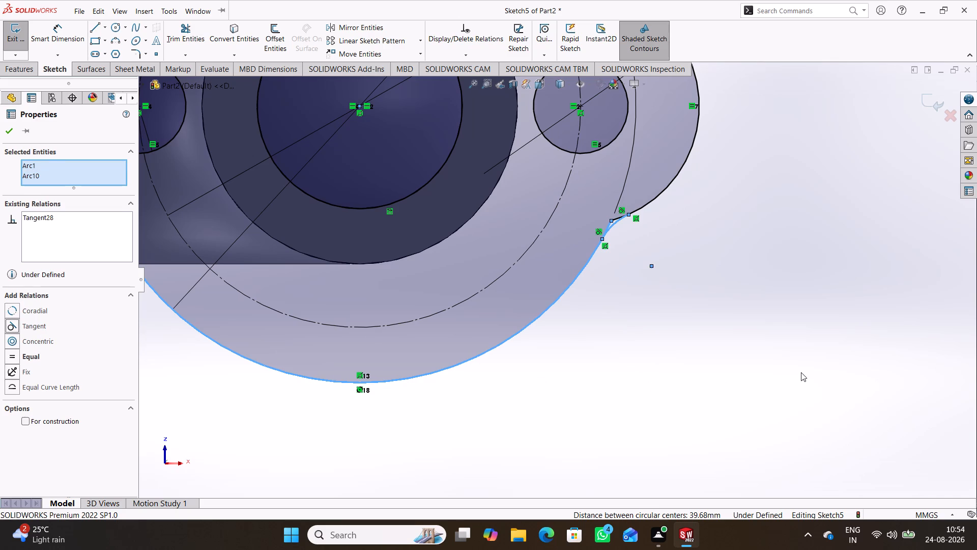
{"action": "left_click", "coordinate": [801, 372]}
Add a tangent relation between the lower blend arc at the left-hand lug and the 70 mm flange arc.
{"action": "scroll", "coordinate": [643, 281], "scroll_direction": "down", "scroll_amount": 3}
{"action": "scroll", "coordinate": [638, 299], "scroll_direction": "up", "scroll_amount": 4}
{"action": "scroll", "coordinate": [301, 327], "scroll_direction": "up", "scroll_amount": 1}
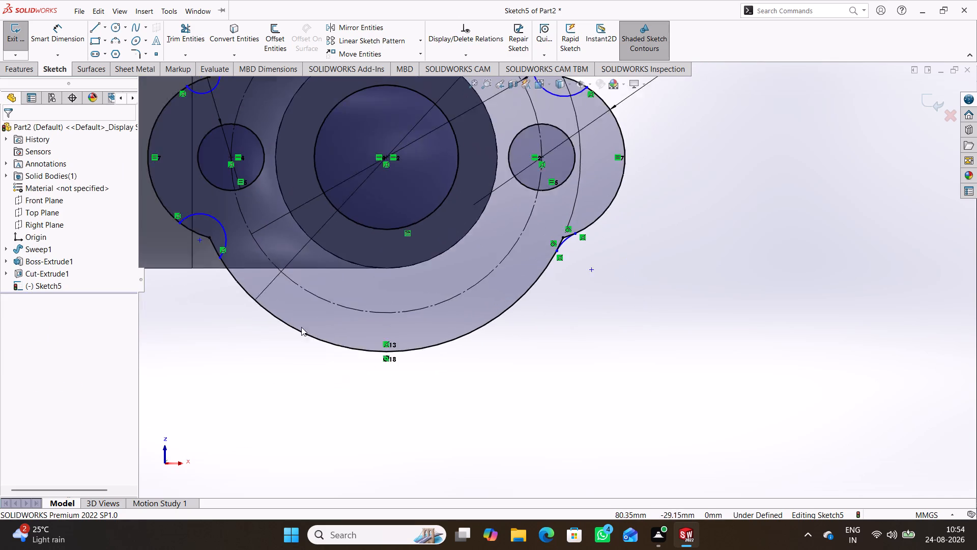
{"action": "scroll", "coordinate": [301, 327], "scroll_direction": "up", "scroll_amount": 1}
{"action": "scroll", "coordinate": [292, 301], "scroll_direction": "down", "scroll_amount": 3}
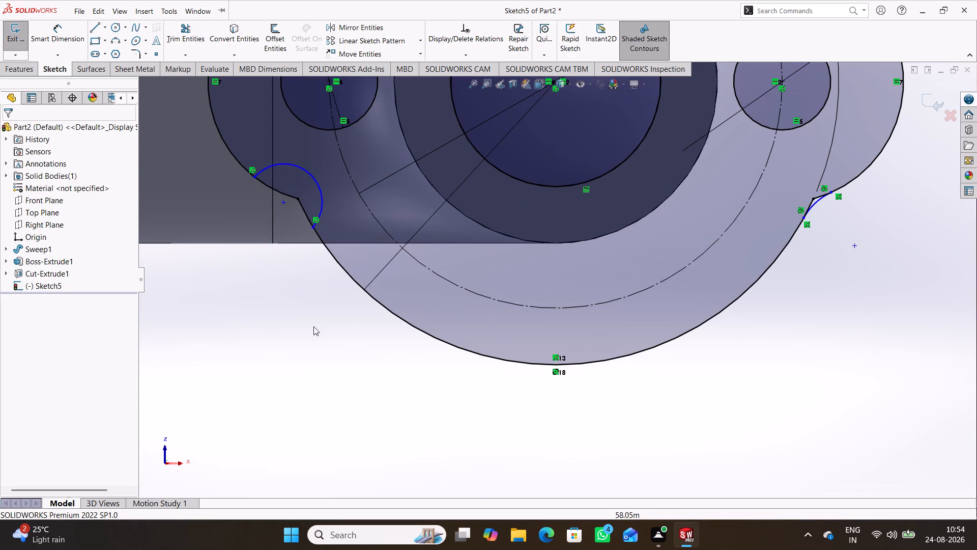
{"action": "left_click_drag", "start_coordinate": [334, 327], "coordinate": [288, 193]}
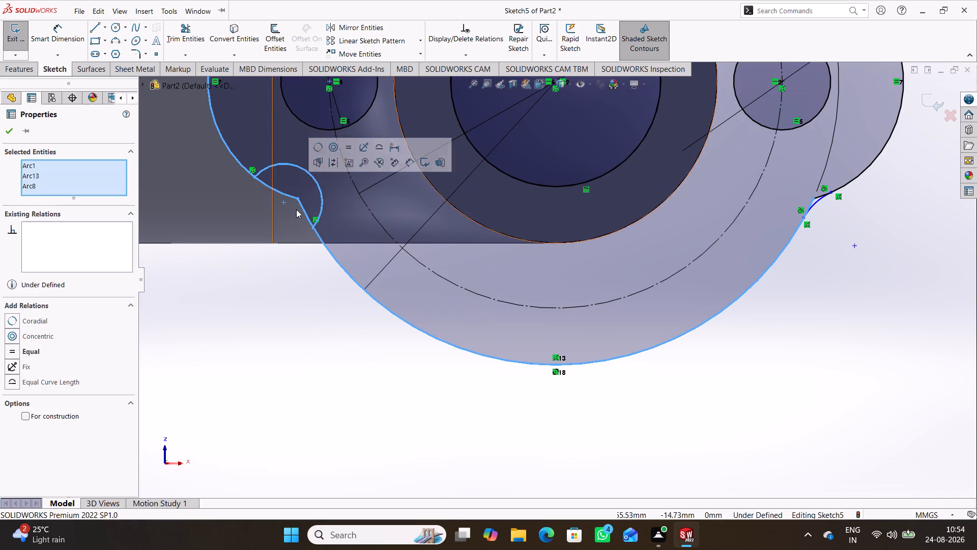
{"action": "left_click", "coordinate": [292, 288]}
{"action": "left_click_drag", "start_coordinate": [320, 293], "coordinate": [308, 200]}
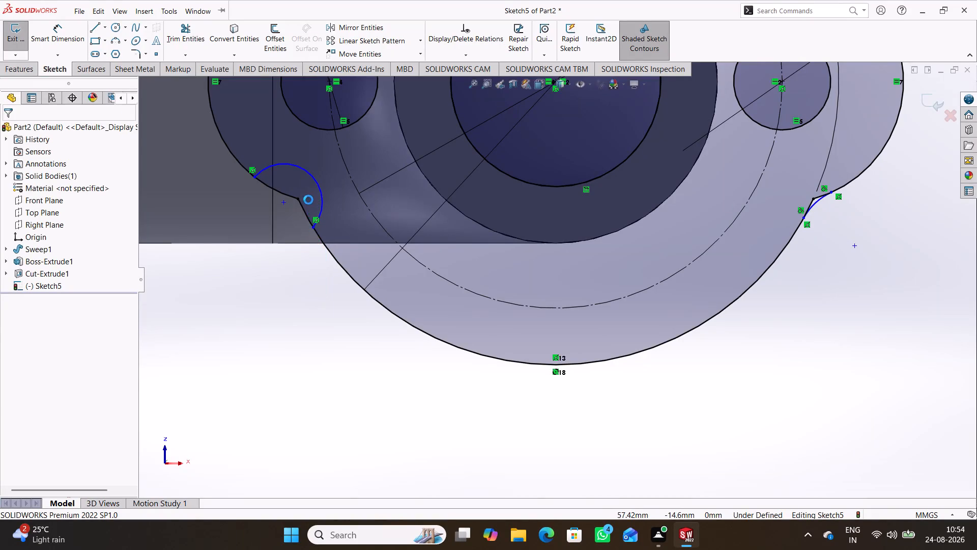
{"action": "left_click", "coordinate": [349, 155]}
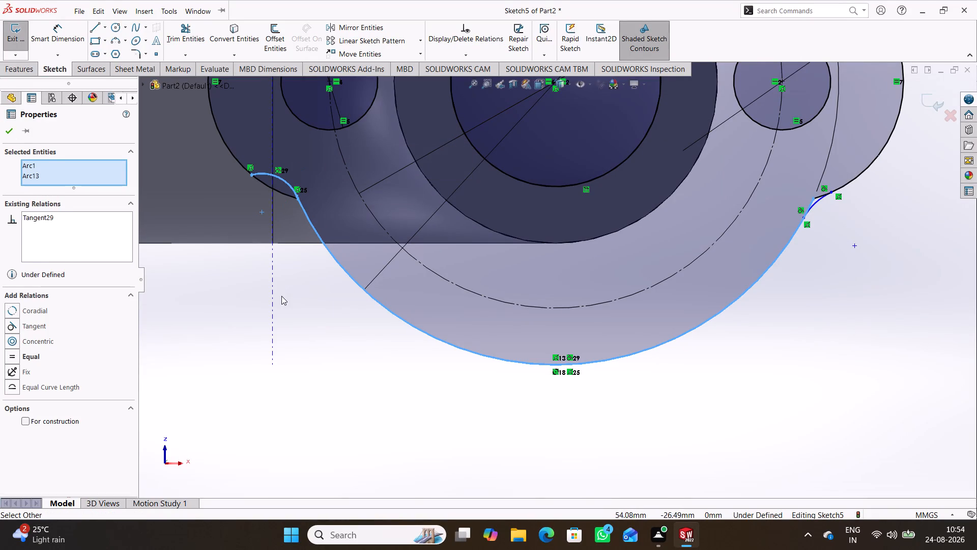
{"action": "left_click", "coordinate": [281, 296]}
Add a tangent relation between the lower blend arc at the left-hand lug and that lug's outer arc.
{"action": "left_click_drag", "start_coordinate": [246, 277], "coordinate": [237, 156]}
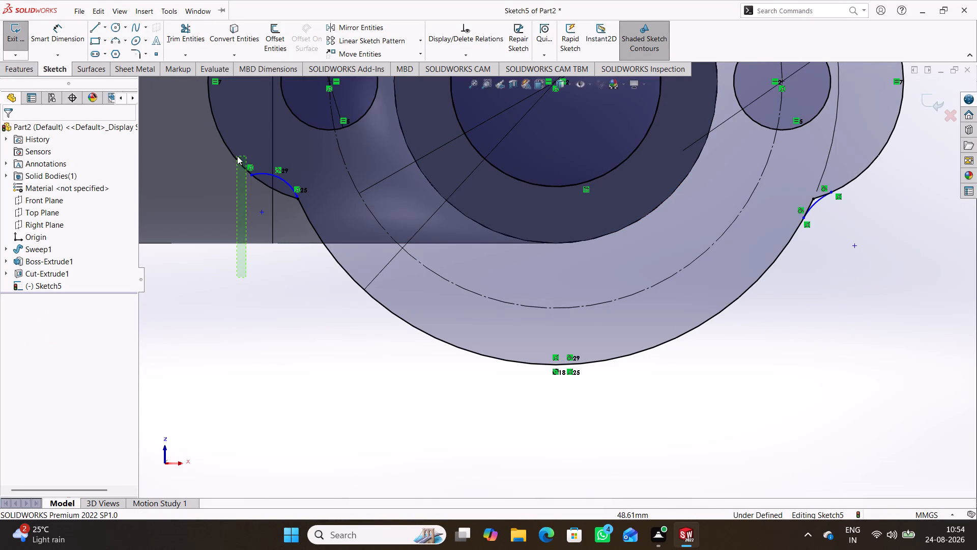
{"action": "left_click_drag", "start_coordinate": [237, 156], "coordinate": [237, 157]}
{"action": "left_click_drag", "start_coordinate": [257, 295], "coordinate": [241, 153]}
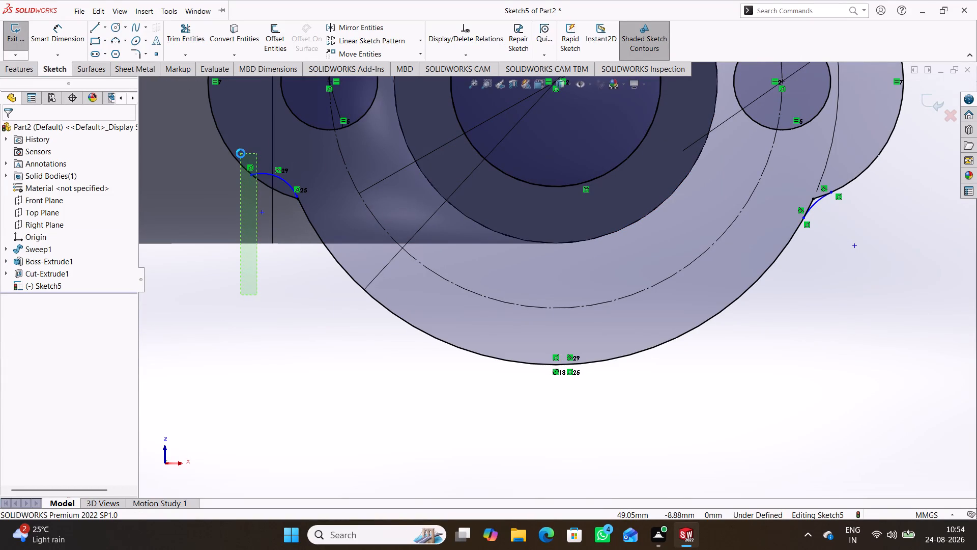
{"action": "left_click", "coordinate": [282, 111]}
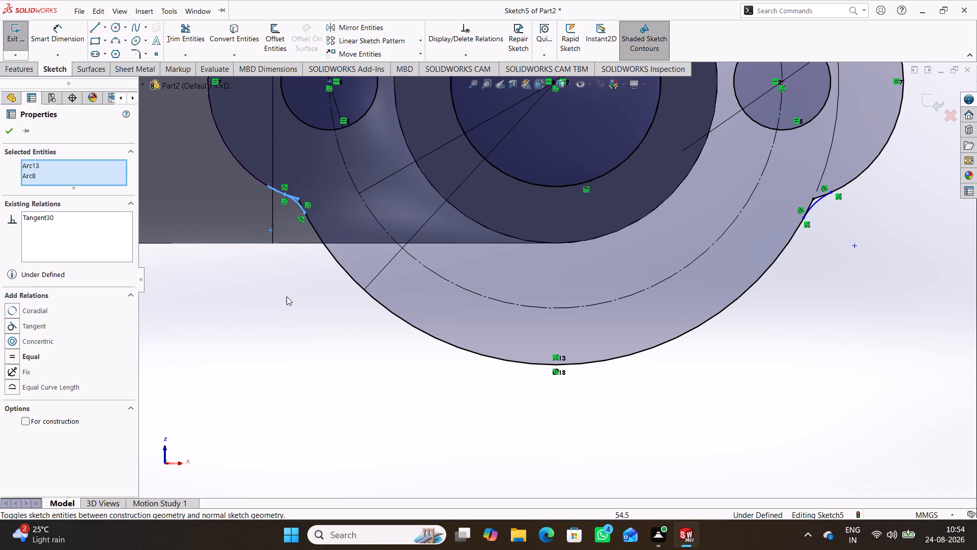
{"action": "left_click", "coordinate": [290, 304]}
Add a tangent relation between the upper blend arc at the left-hand lug and that lug's outer arc.
{"action": "scroll", "coordinate": [306, 214], "scroll_direction": "down", "scroll_amount": 6}
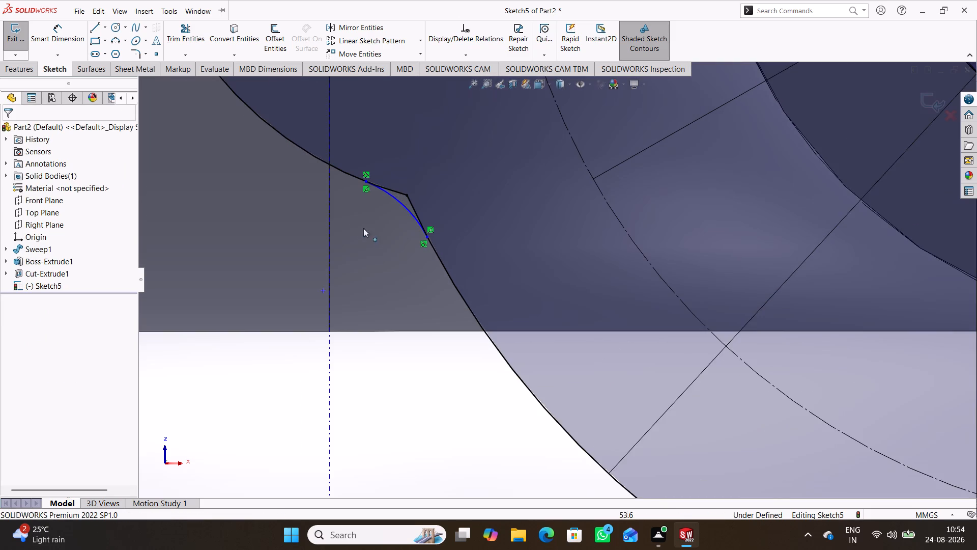
{"action": "scroll", "coordinate": [395, 257], "scroll_direction": "up", "scroll_amount": 9}
{"action": "scroll", "coordinate": [600, 203], "scroll_direction": "up", "scroll_amount": 2}
{"action": "scroll", "coordinate": [503, 191], "scroll_direction": "down", "scroll_amount": 3}
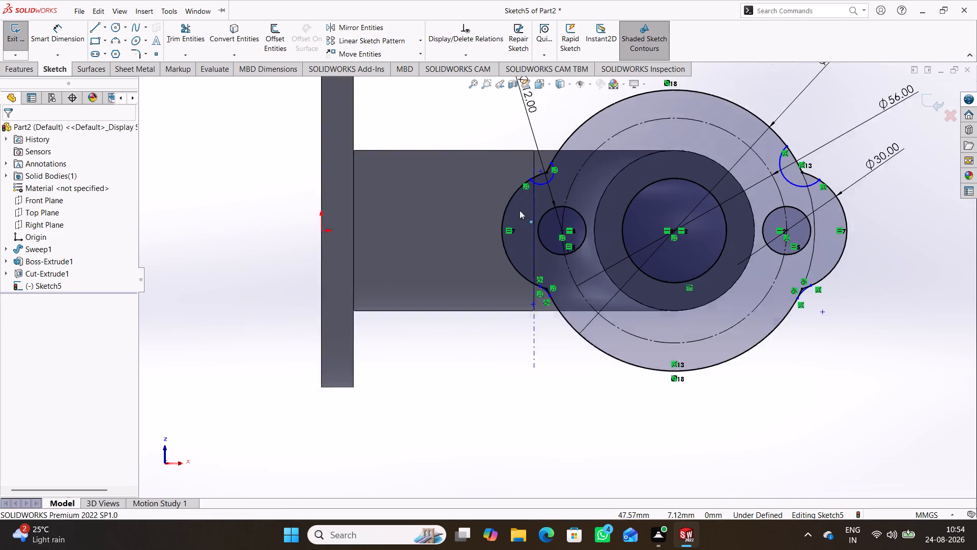
{"action": "scroll", "coordinate": [542, 183], "scroll_direction": "down", "scroll_amount": 3}
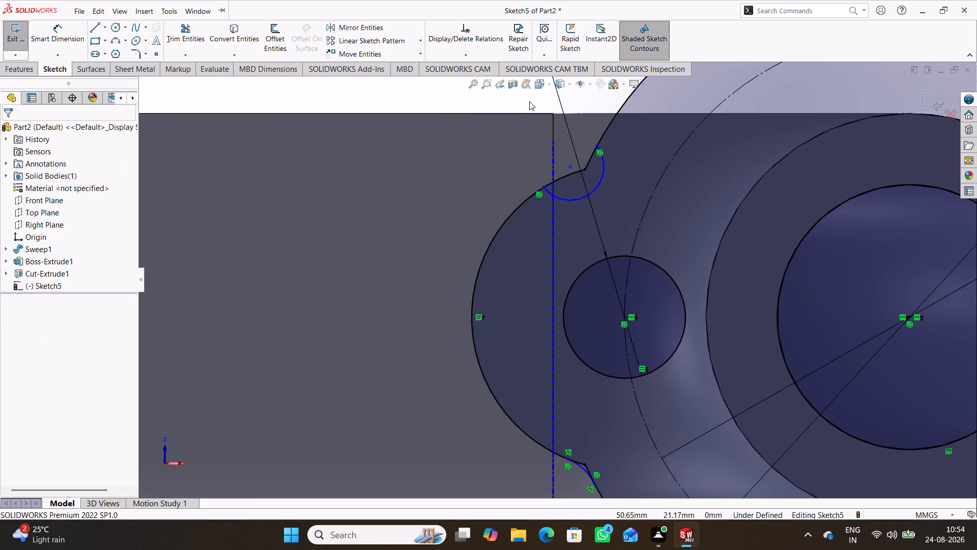
{"action": "left_click_drag", "start_coordinate": [530, 100], "coordinate": [547, 228]}
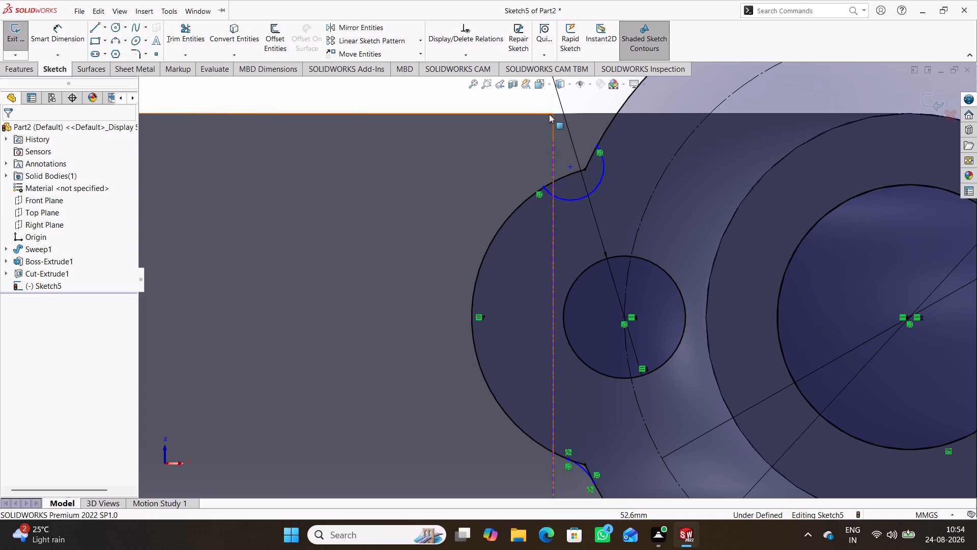
{"action": "left_click_drag", "start_coordinate": [546, 91], "coordinate": [518, 227]}
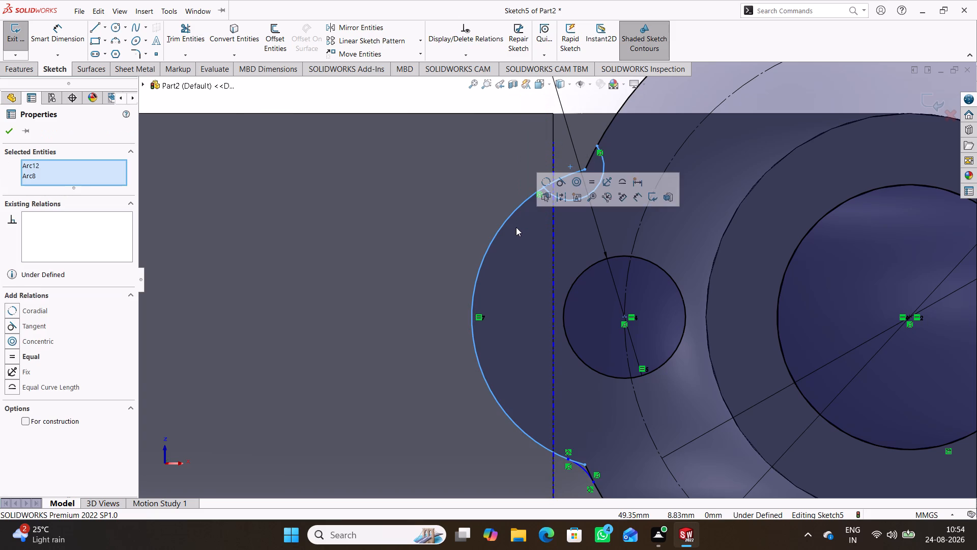
{"action": "left_click", "coordinate": [561, 181]}
{"action": "left_click", "coordinate": [591, 104]}
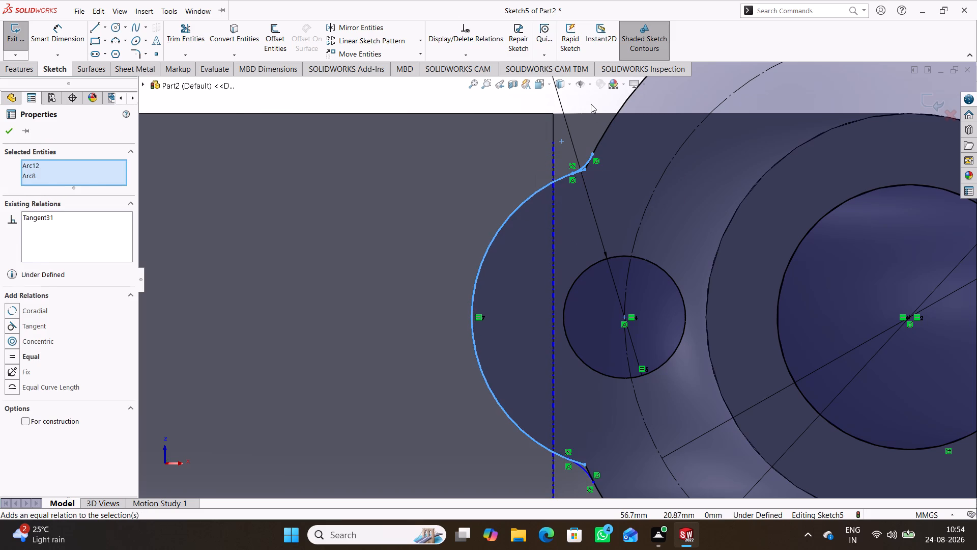
Add a tangent relation between the upper blend arc at the left-hand lug and the 70 mm flange arc.
{"action": "left_click_drag", "start_coordinate": [586, 97], "coordinate": [598, 177]}
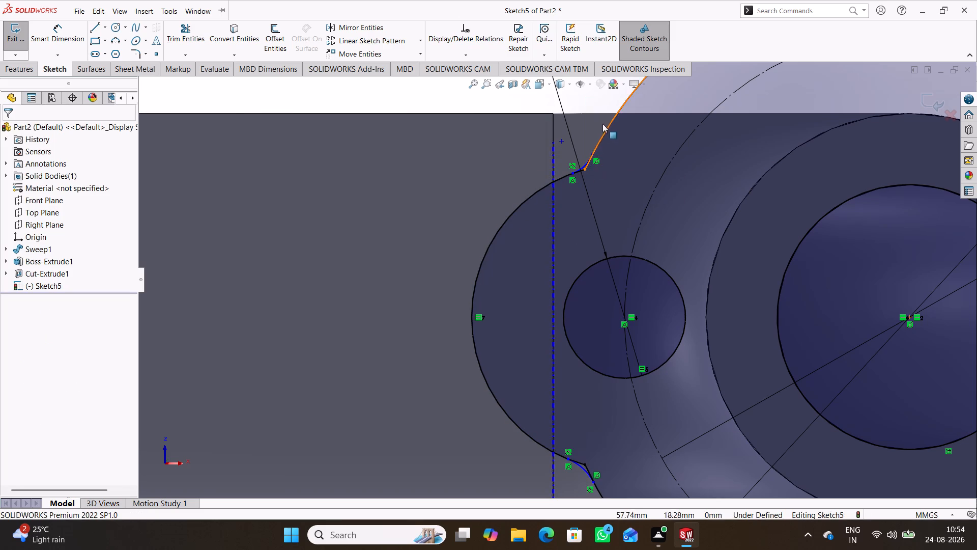
{"action": "left_click_drag", "start_coordinate": [606, 95], "coordinate": [583, 165]}
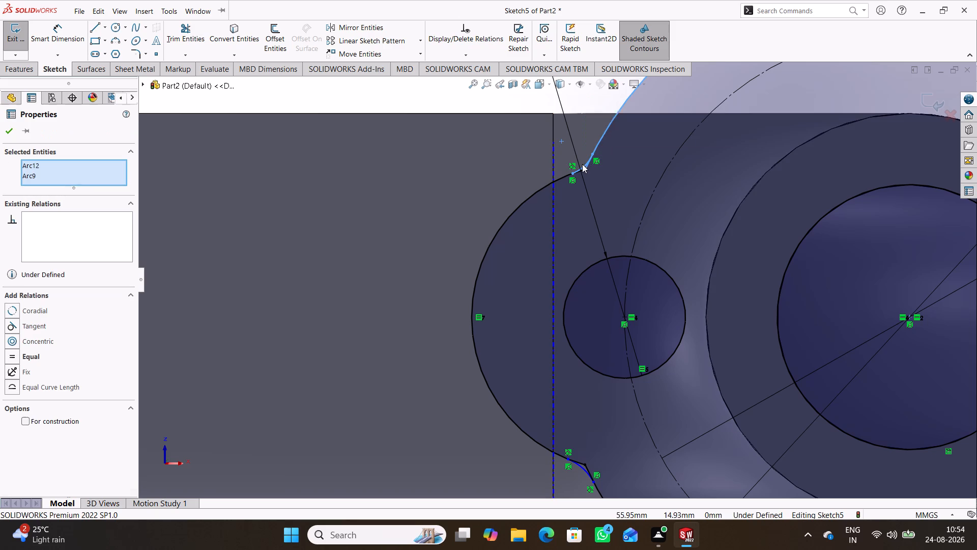
{"action": "left_click", "coordinate": [630, 120]}
{"action": "scroll", "coordinate": [677, 189], "scroll_direction": "up", "scroll_amount": 1}
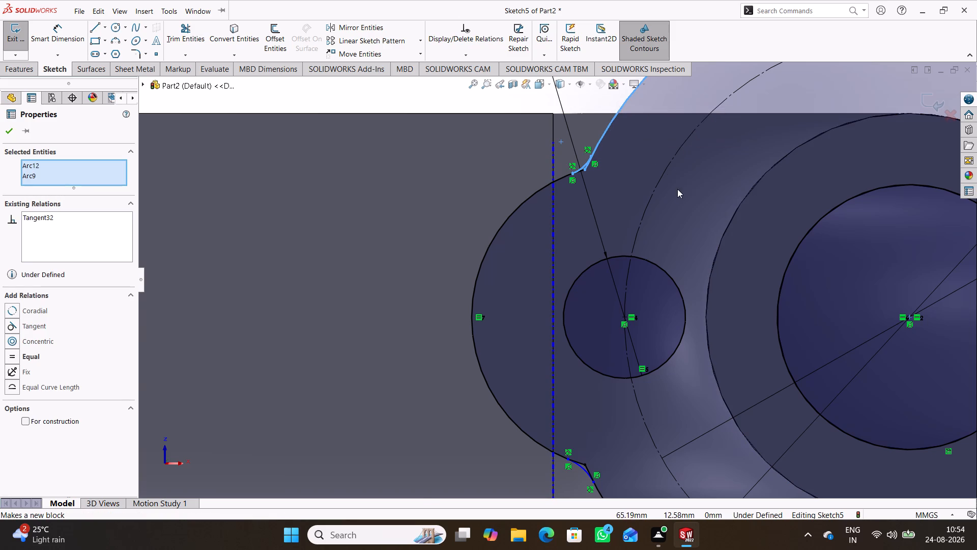
{"action": "left_click", "coordinate": [600, 121]}
Add a tangent relation between the upper blend arc at the right-hand lug and the 70 mm flange arc.
{"action": "scroll", "coordinate": [827, 222], "scroll_direction": "up", "scroll_amount": 2}
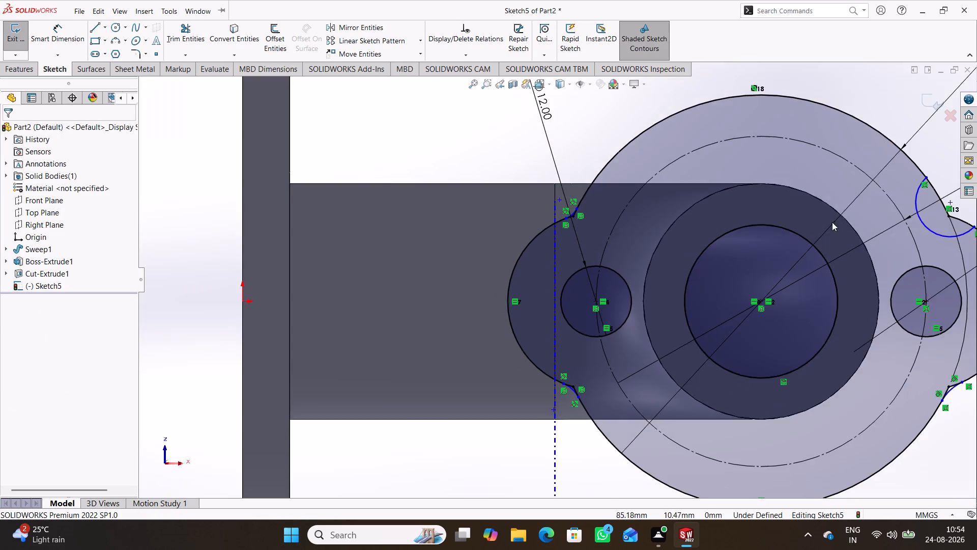
{"action": "scroll", "coordinate": [842, 219], "scroll_direction": "down", "scroll_amount": 3}
{"action": "scroll", "coordinate": [962, 221], "scroll_direction": "down", "scroll_amount": 3}
{"action": "scroll", "coordinate": [896, 158], "scroll_direction": "up", "scroll_amount": 2}
{"action": "left_click_drag", "start_coordinate": [780, 136], "coordinate": [781, 154]}
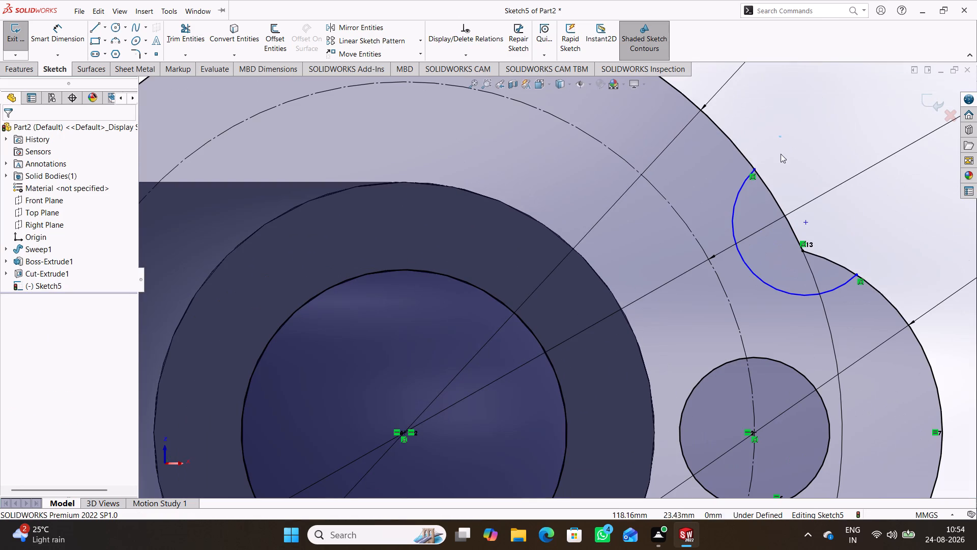
{"action": "left_click_drag", "start_coordinate": [781, 154], "coordinate": [704, 206]}
{"action": "left_click", "coordinate": [776, 131]}
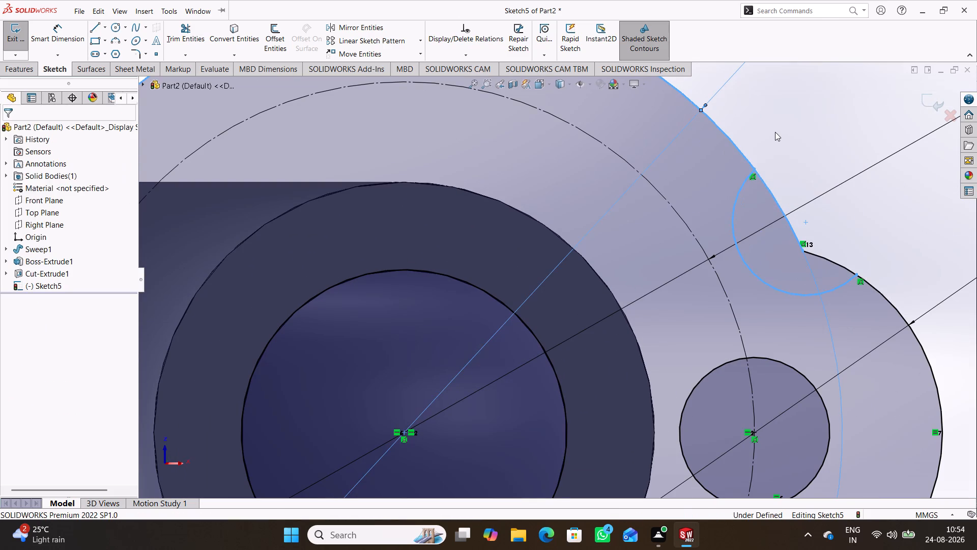
{"action": "left_click_drag", "start_coordinate": [770, 133], "coordinate": [718, 197]}
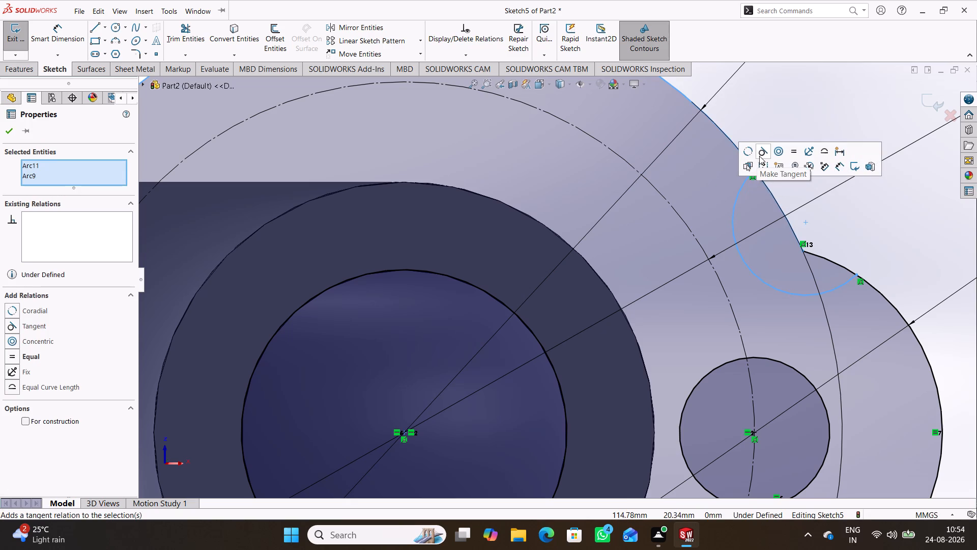
{"action": "left_click", "coordinate": [759, 156]}
Add a tangent relation between the upper blend arc at the right-hand lug and that lug's outer arc.
{"action": "left_click", "coordinate": [884, 217]}
{"action": "left_click_drag", "start_coordinate": [864, 223], "coordinate": [827, 285]}
{"action": "left_click", "coordinate": [857, 239]}
{"action": "left_click", "coordinate": [850, 212]}
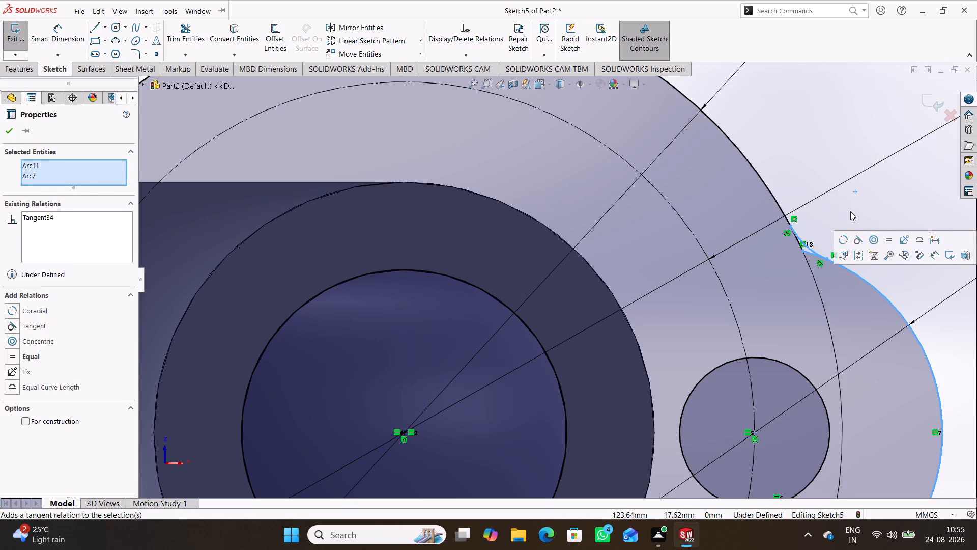
Dimension the upper blend arc at the right-hand lug with a radius of 52 mm.
{"action": "right_click_drag", "start_coordinate": [886, 242], "coordinate": [880, 179]}
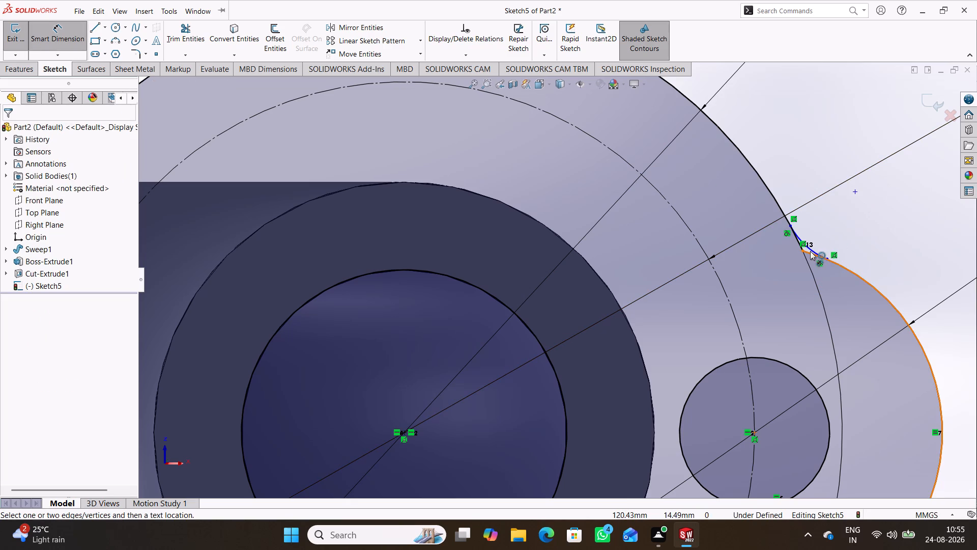
{"action": "left_click", "coordinate": [811, 249]}
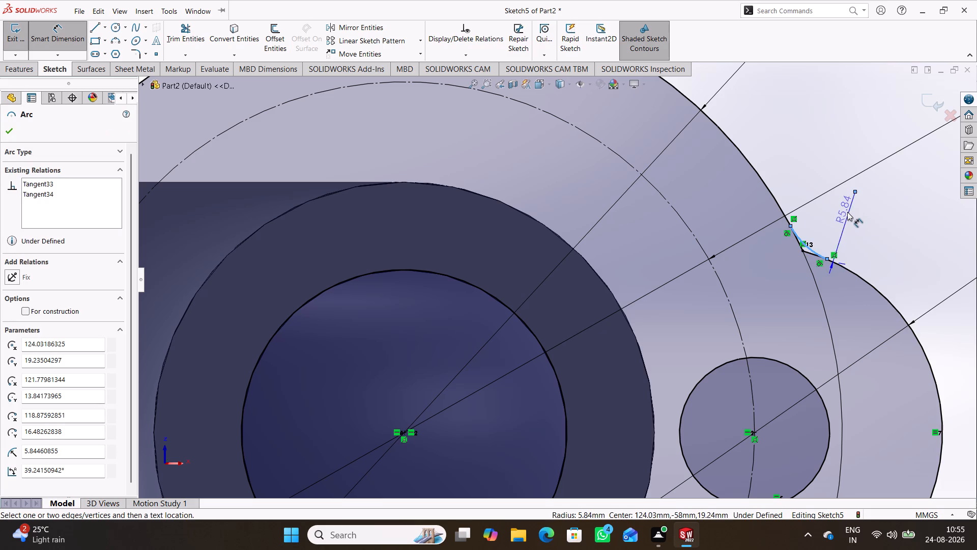
{"action": "left_click", "coordinate": [832, 216]}
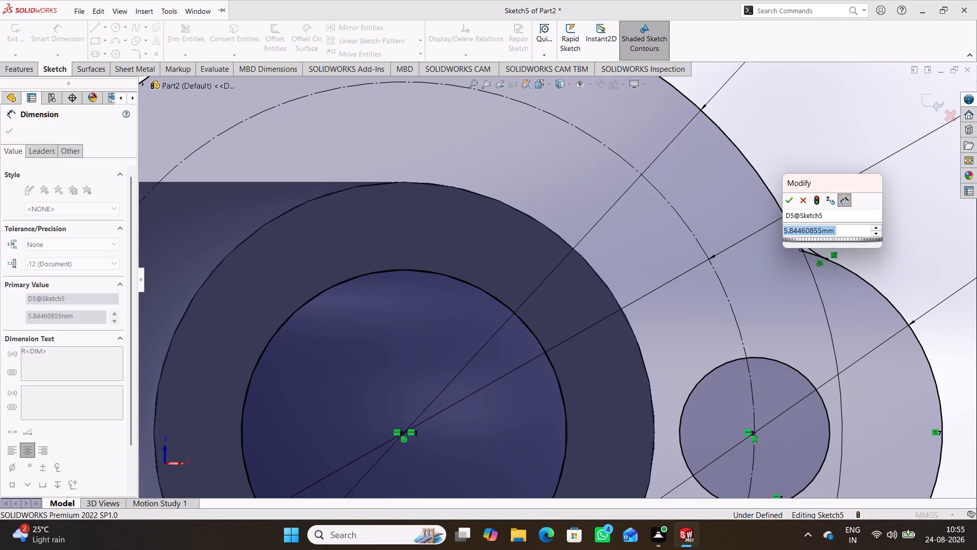
{"action": "type", "text": "52"}
{"action": "key", "text": "Return"}
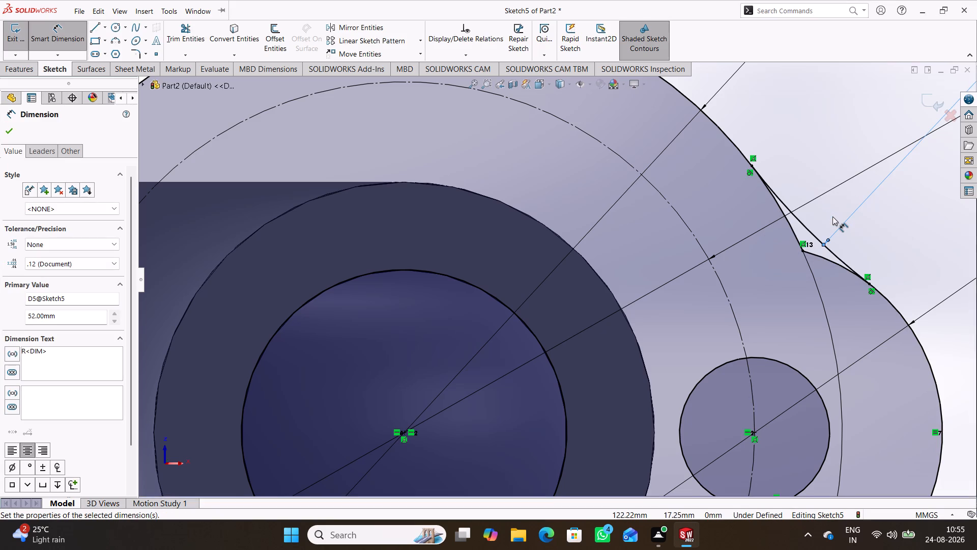
{"action": "left_click", "coordinate": [890, 218]}
Make all four blend arcs between the lugs and the flange equal to the 52 mm radius arc.
{"action": "scroll", "coordinate": [887, 233], "scroll_direction": "up", "scroll_amount": 1}
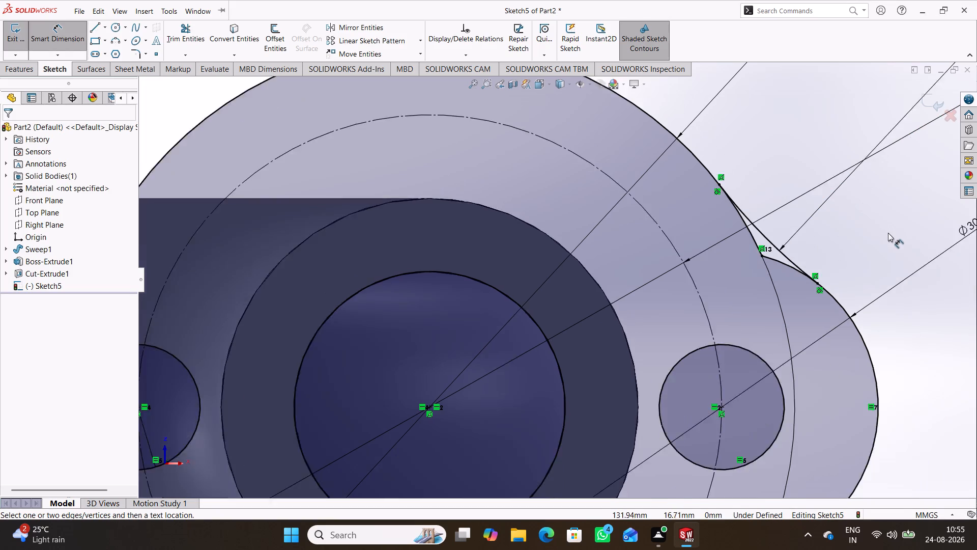
{"action": "scroll", "coordinate": [888, 233], "scroll_direction": "up", "scroll_amount": 2}
{"action": "scroll", "coordinate": [858, 376], "scroll_direction": "up", "scroll_amount": 2}
{"action": "right_click_drag", "start_coordinate": [868, 395], "coordinate": [849, 243]}
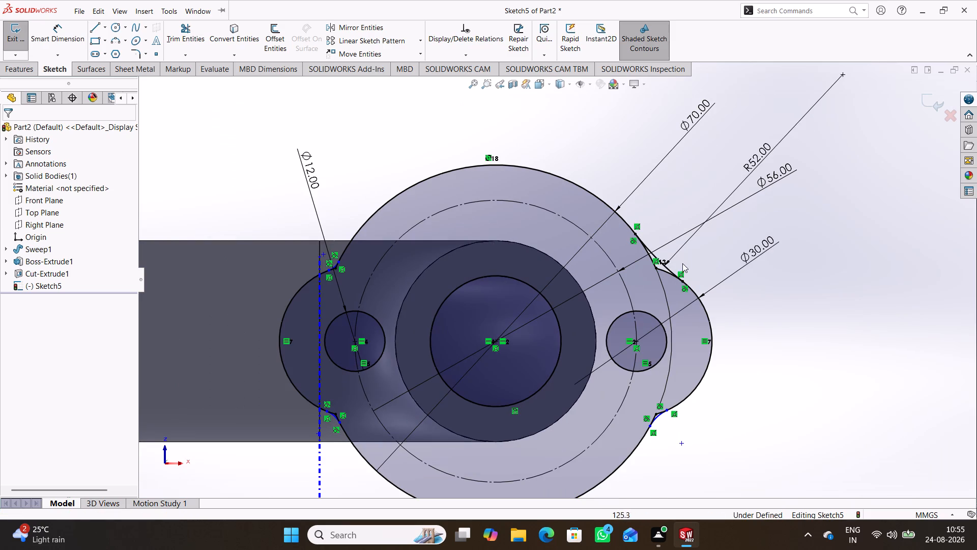
{"action": "left_click", "coordinate": [671, 268]}
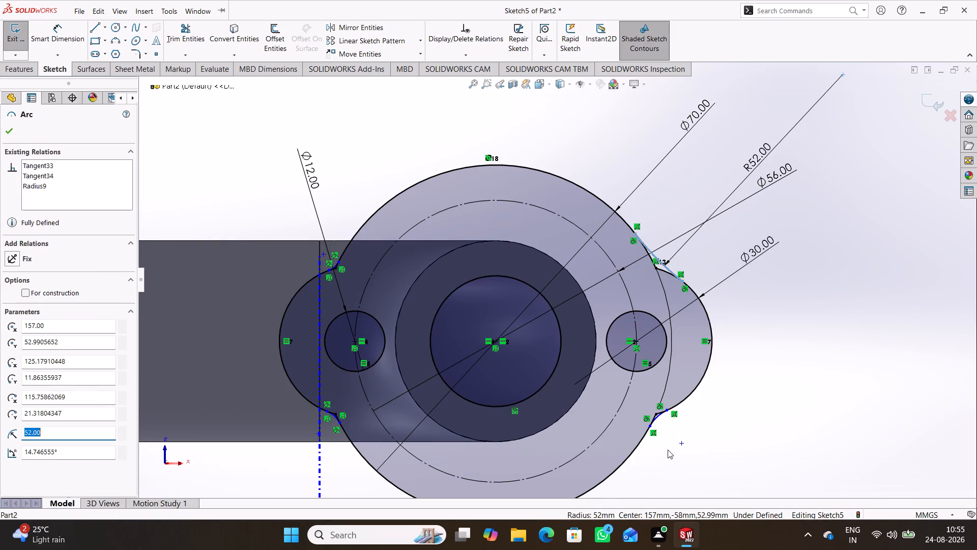
{"action": "scroll", "coordinate": [668, 448], "scroll_direction": "down", "scroll_amount": 4, "text": "ctrl"}
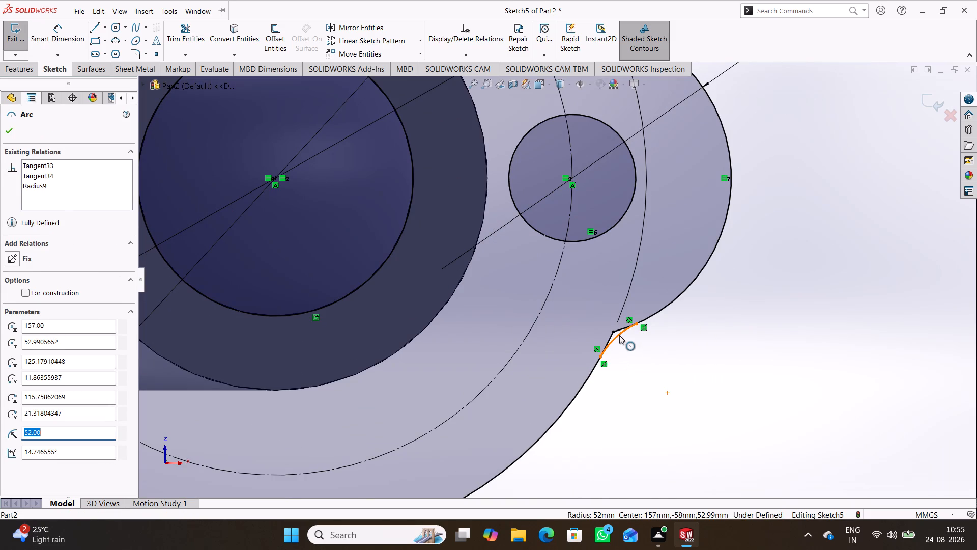
{"action": "left_click", "coordinate": [619, 335], "text": "ctrl"}
{"action": "scroll", "coordinate": [584, 389], "scroll_direction": "up", "scroll_amount": 4, "text": "ctrl"}
{"action": "scroll", "coordinate": [421, 392], "scroll_direction": "up", "scroll_amount": 2, "text": "ctrl"}
{"action": "scroll", "coordinate": [374, 317], "scroll_direction": "down", "scroll_amount": 3, "text": "ctrl"}
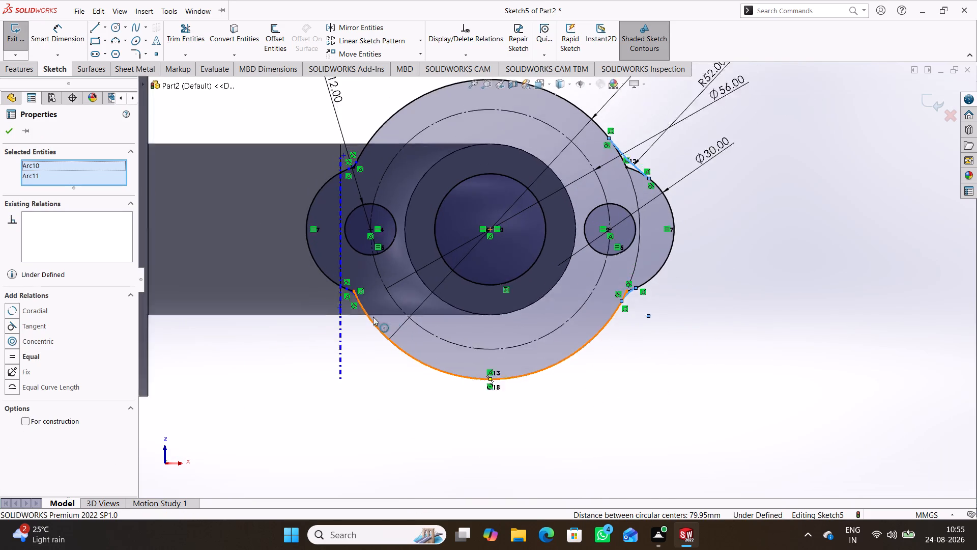
{"action": "scroll", "coordinate": [328, 297], "scroll_direction": "down", "scroll_amount": 4, "text": "ctrl"}
{"action": "scroll", "coordinate": [450, 276], "scroll_direction": "down", "scroll_amount": 3, "text": "ctrl"}
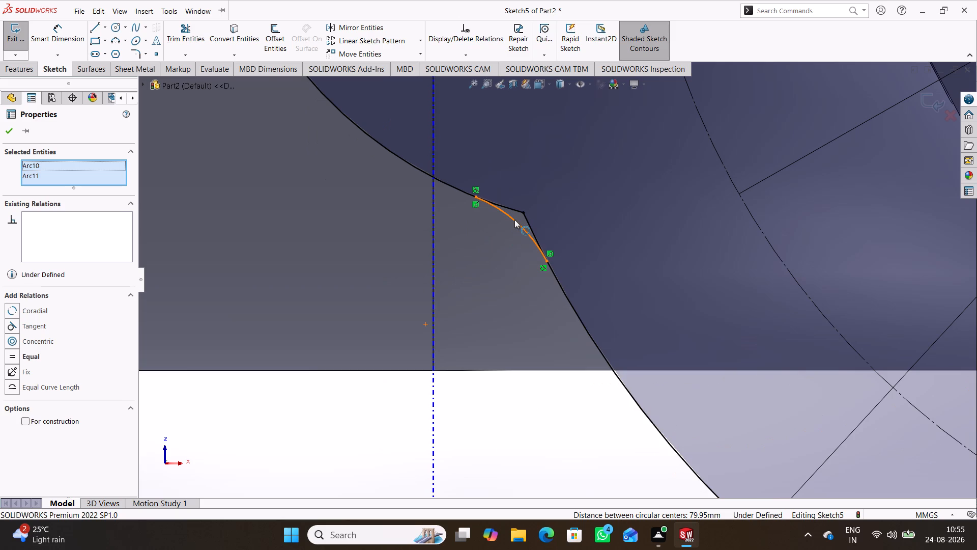
{"action": "left_click", "coordinate": [514, 219], "text": "ctrl"}
{"action": "scroll", "coordinate": [521, 218], "scroll_direction": "up", "scroll_amount": 7, "text": "ctrl"}
{"action": "scroll", "coordinate": [527, 174], "scroll_direction": "up", "scroll_amount": 4, "text": "ctrl"}
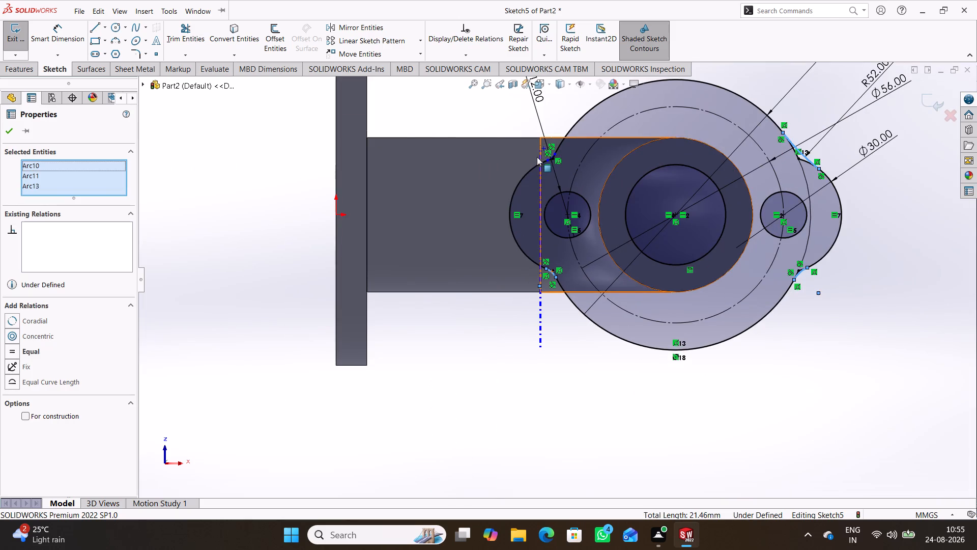
{"action": "scroll", "coordinate": [548, 156], "scroll_direction": "down", "scroll_amount": 12, "text": "ctrl"}
{"action": "scroll", "coordinate": [568, 233], "scroll_direction": "down", "scroll_amount": 4, "text": "ctrl"}
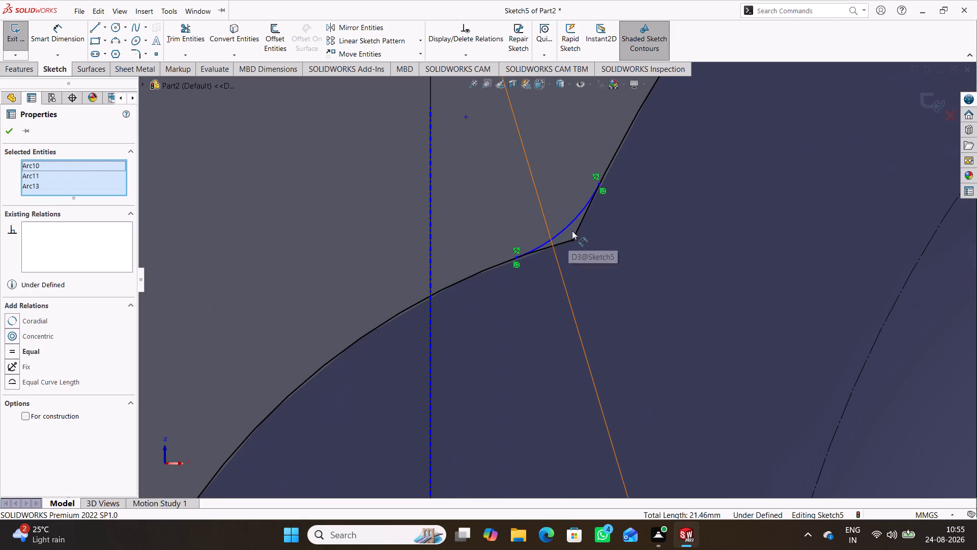
{"action": "left_click", "coordinate": [572, 219], "text": "ctrl"}
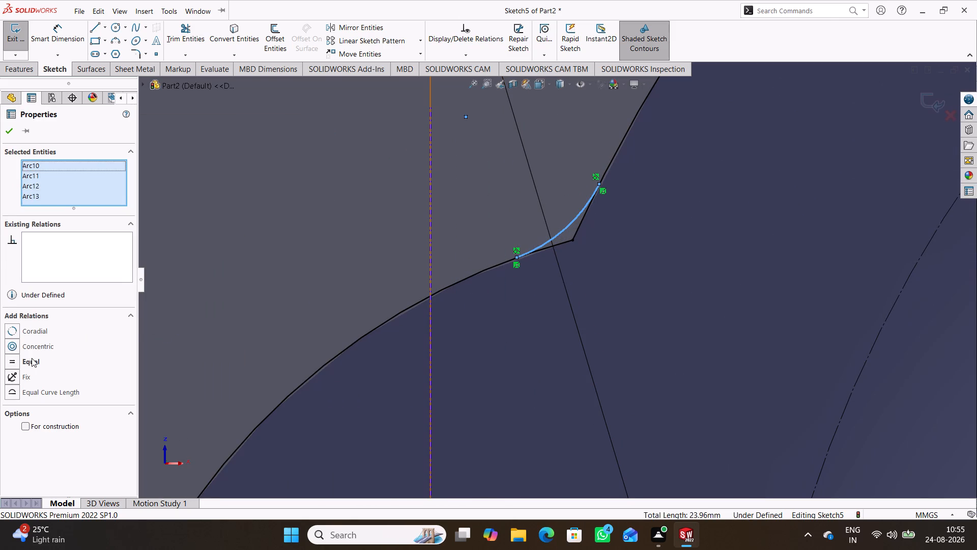
{"action": "left_click", "coordinate": [32, 359]}
{"action": "scroll", "coordinate": [571, 310], "scroll_direction": "up", "scroll_amount": 13}
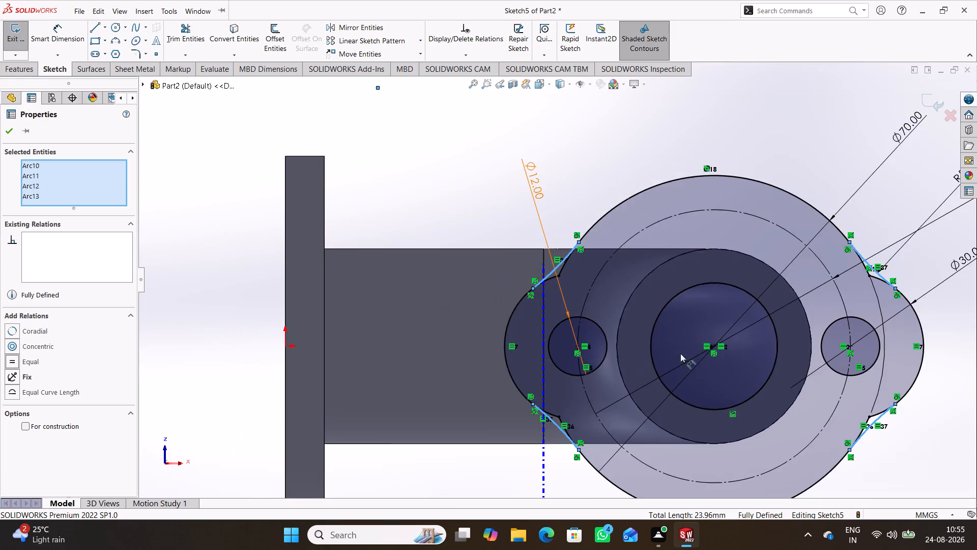
{"action": "scroll", "coordinate": [729, 374], "scroll_direction": "up", "scroll_amount": 2}
{"action": "scroll", "coordinate": [524, 363], "scroll_direction": "down", "scroll_amount": 4}
{"action": "left_click", "coordinate": [625, 402]}
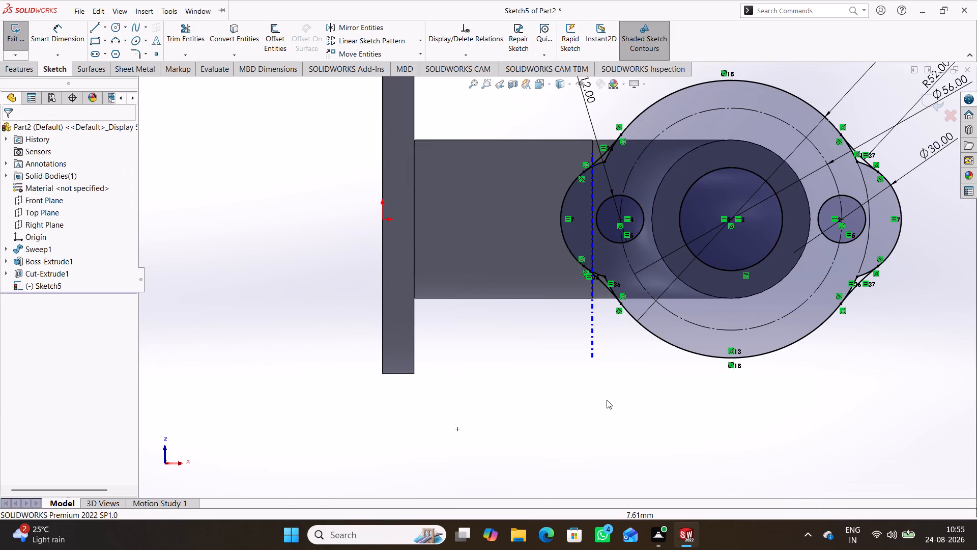
{"action": "left_click", "coordinate": [601, 399]}
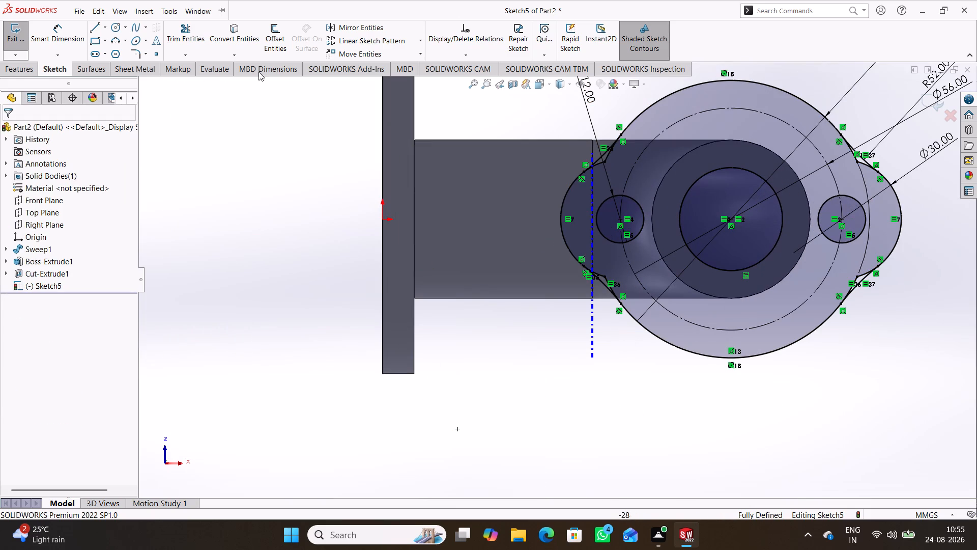
{"action": "left_click", "coordinate": [188, 216]}
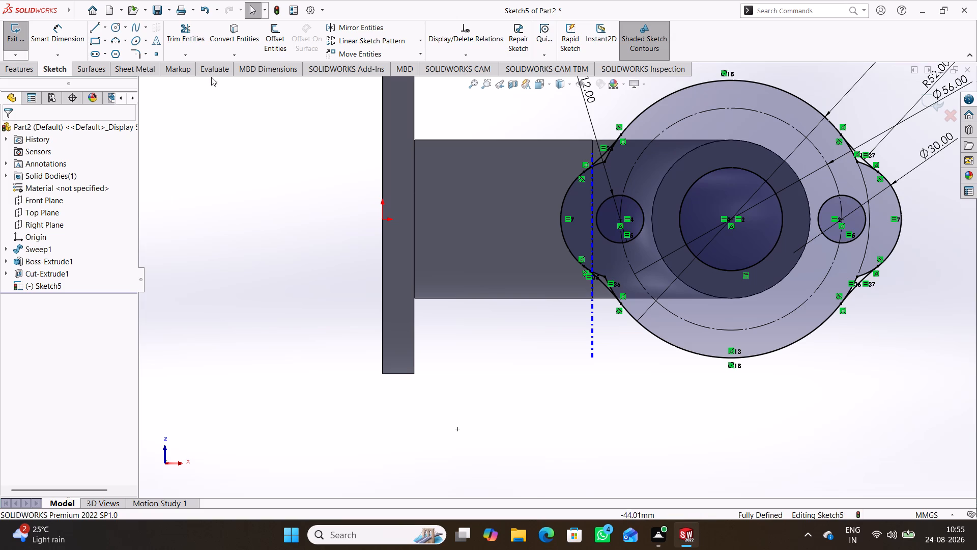
Trim the leftover flange and lug arc ends inside the upper and lower blends at the left-hand lug.
{"action": "left_click", "coordinate": [191, 39]}
{"action": "scroll", "coordinate": [635, 218], "scroll_direction": "down", "scroll_amount": 6}
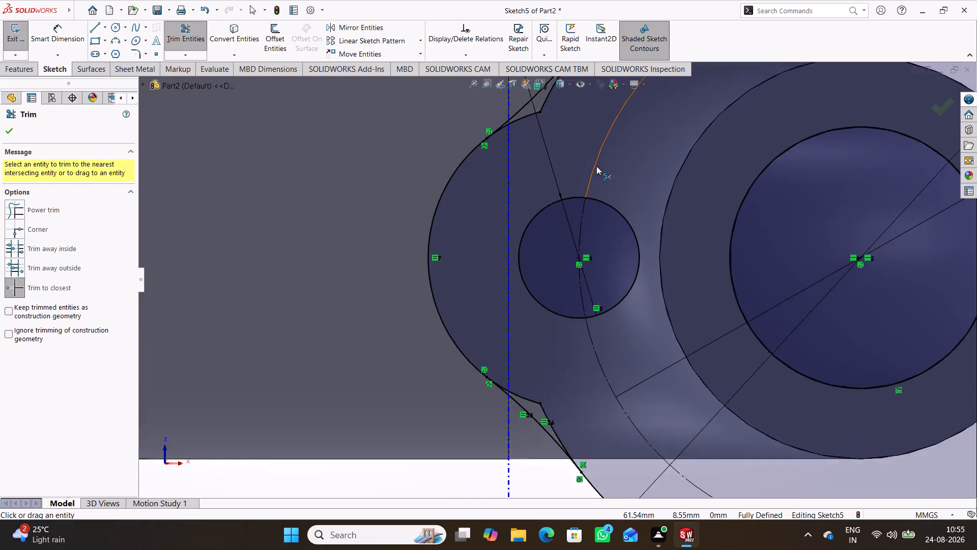
{"action": "scroll", "coordinate": [596, 166], "scroll_direction": "down", "scroll_amount": 1}
{"action": "scroll", "coordinate": [502, 134], "scroll_direction": "up", "scroll_amount": 3}
{"action": "scroll", "coordinate": [527, 161], "scroll_direction": "down", "scroll_amount": 3}
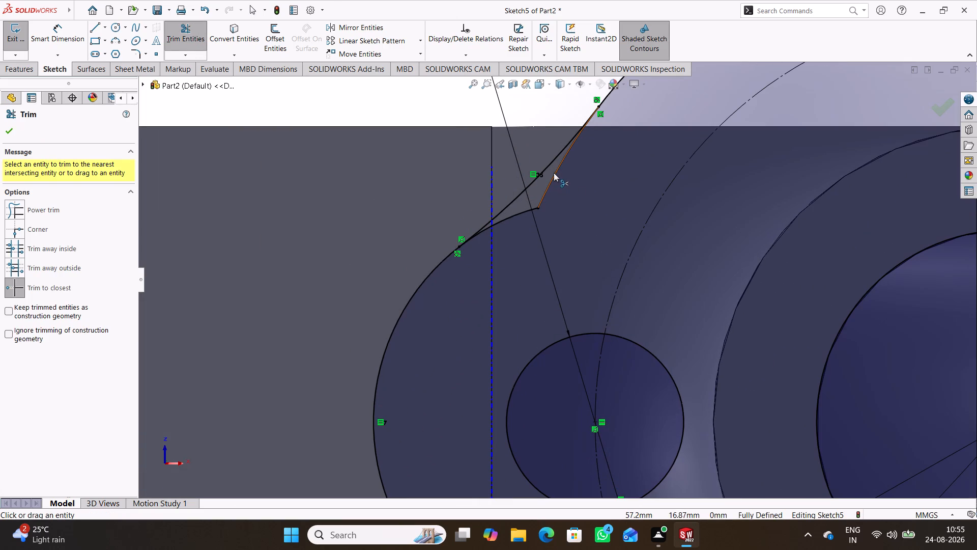
{"action": "left_click", "coordinate": [554, 173]}
{"action": "left_click", "coordinate": [514, 214]}
{"action": "scroll", "coordinate": [616, 237], "scroll_direction": "up", "scroll_amount": 3}
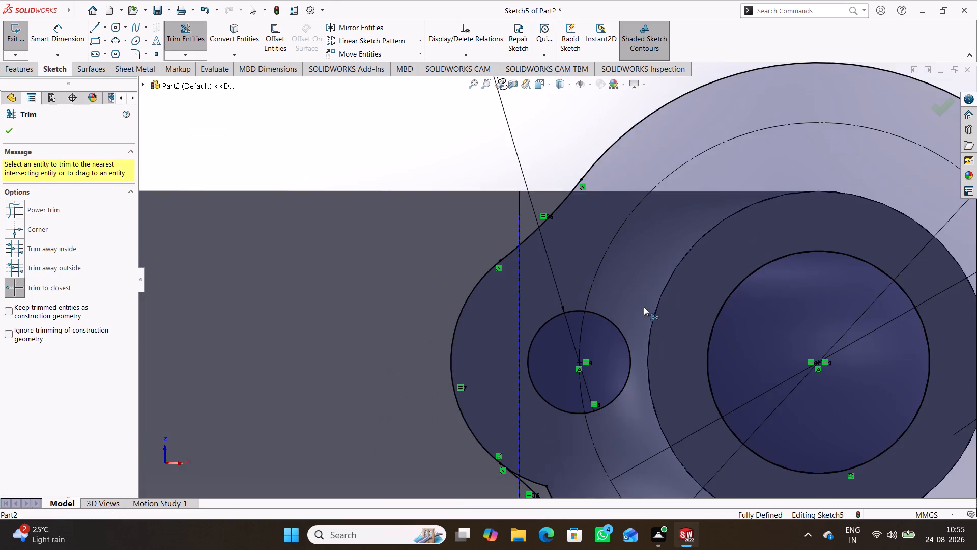
{"action": "scroll", "coordinate": [644, 307], "scroll_direction": "up", "scroll_amount": 3}
{"action": "scroll", "coordinate": [587, 412], "scroll_direction": "down", "scroll_amount": 8}
{"action": "left_click", "coordinate": [476, 316]}
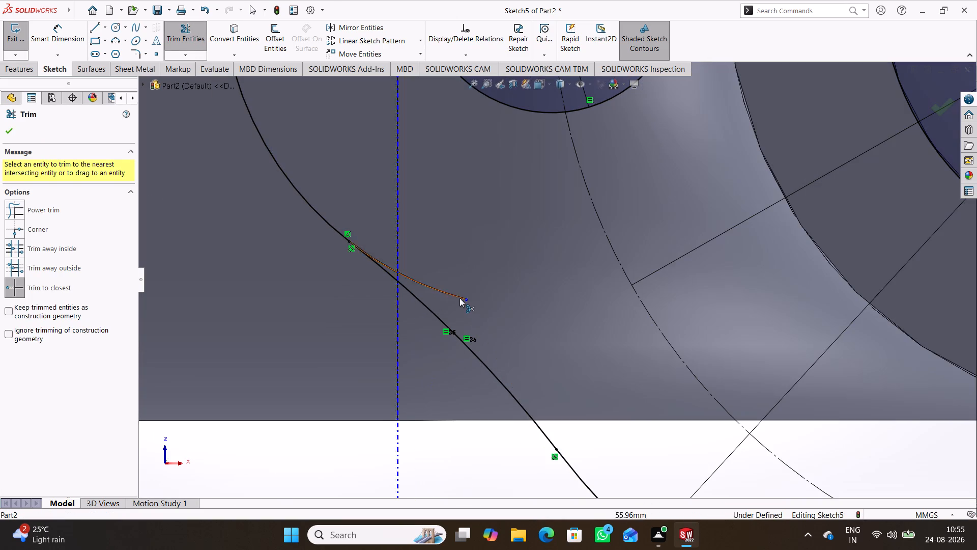
{"action": "left_click", "coordinate": [457, 297]}
Trim the leftover flange and lug arc ends inside the lower and upper blends at the right-hand lug.
{"action": "scroll", "coordinate": [736, 363], "scroll_direction": "up", "scroll_amount": 7}
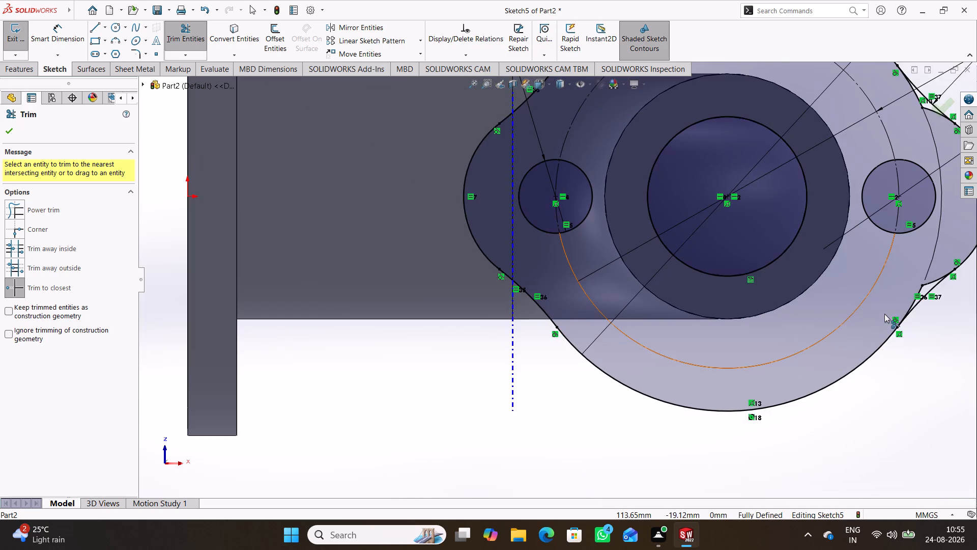
{"action": "scroll", "coordinate": [884, 314], "scroll_direction": "down", "scroll_amount": 4}
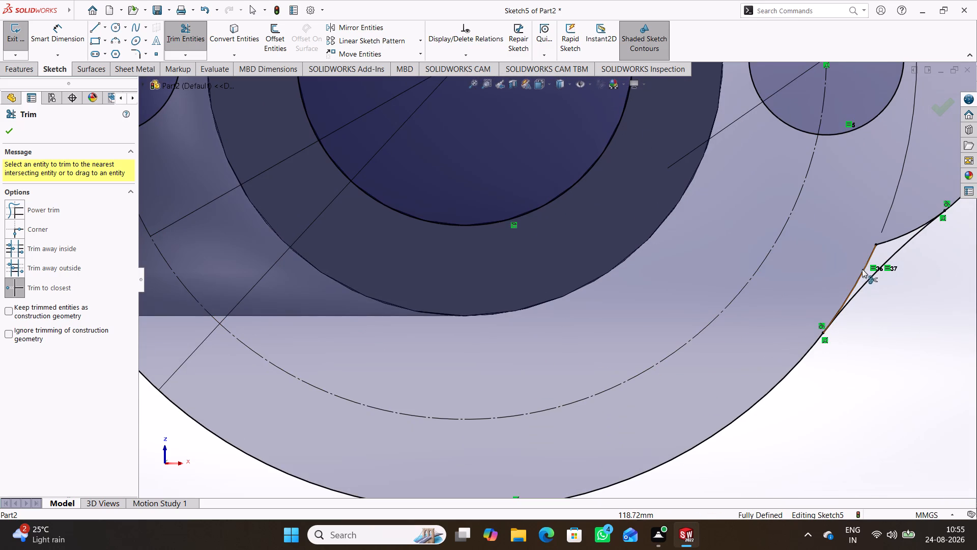
{"action": "left_click", "coordinate": [862, 268]}
{"action": "left_click", "coordinate": [895, 239]}
{"action": "scroll", "coordinate": [895, 239], "scroll_direction": "up", "scroll_amount": 4}
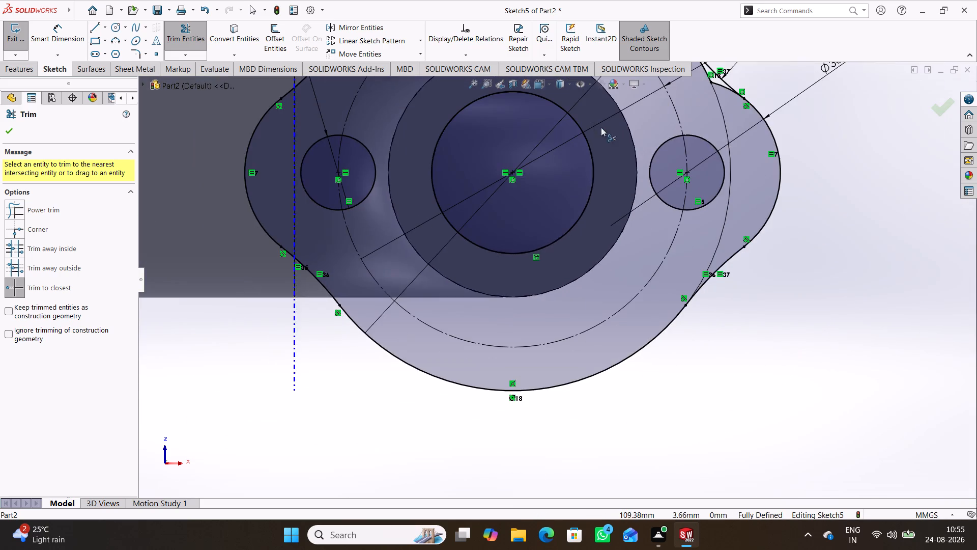
{"action": "scroll", "coordinate": [594, 122], "scroll_direction": "down", "scroll_amount": 4}
{"action": "scroll", "coordinate": [768, 135], "scroll_direction": "up", "scroll_amount": 3}
{"action": "scroll", "coordinate": [762, 134], "scroll_direction": "down", "scroll_amount": 3}
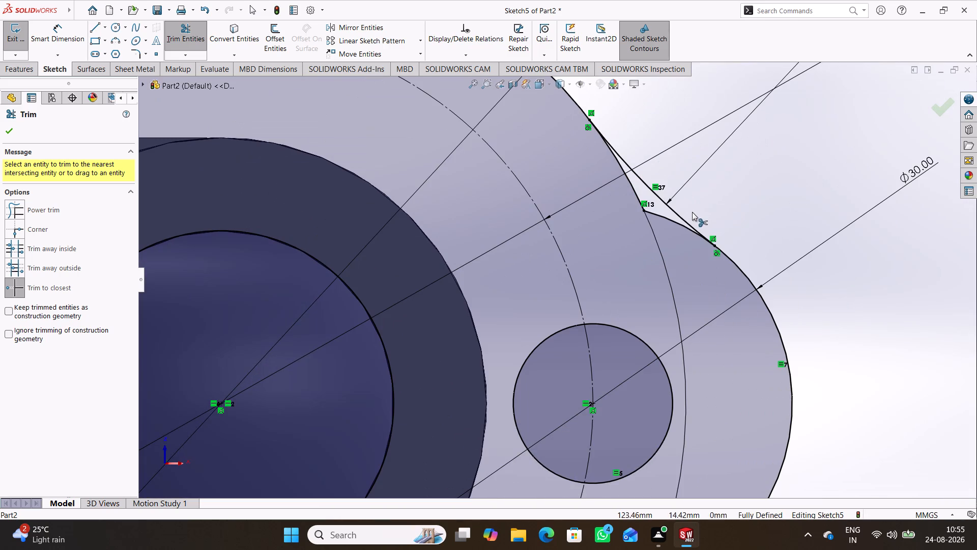
{"action": "left_click", "coordinate": [665, 219]}
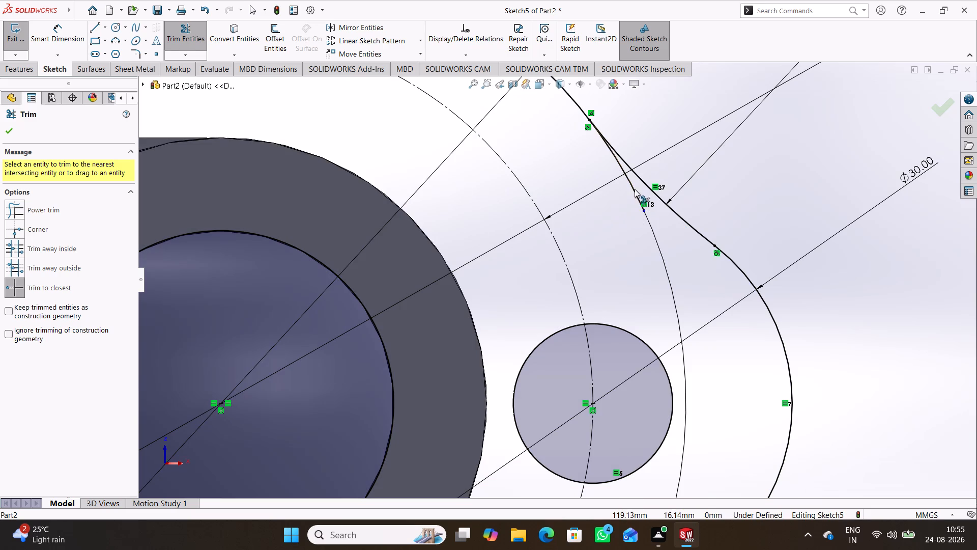
{"action": "left_click", "coordinate": [634, 188]}
{"action": "scroll", "coordinate": [738, 250], "scroll_direction": "up", "scroll_amount": 8}
{"action": "scroll", "coordinate": [477, 303], "scroll_direction": "up", "scroll_amount": 1}
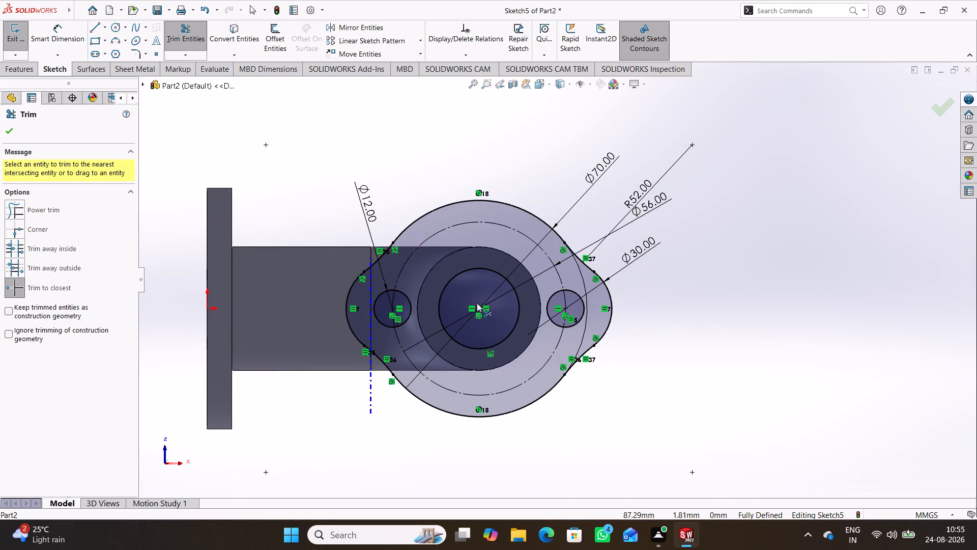
{"action": "scroll", "coordinate": [477, 303], "scroll_direction": "up", "scroll_amount": 3}
{"action": "scroll", "coordinate": [526, 330], "scroll_direction": "down", "scroll_amount": 3}
{"action": "left_click", "coordinate": [465, 414]}
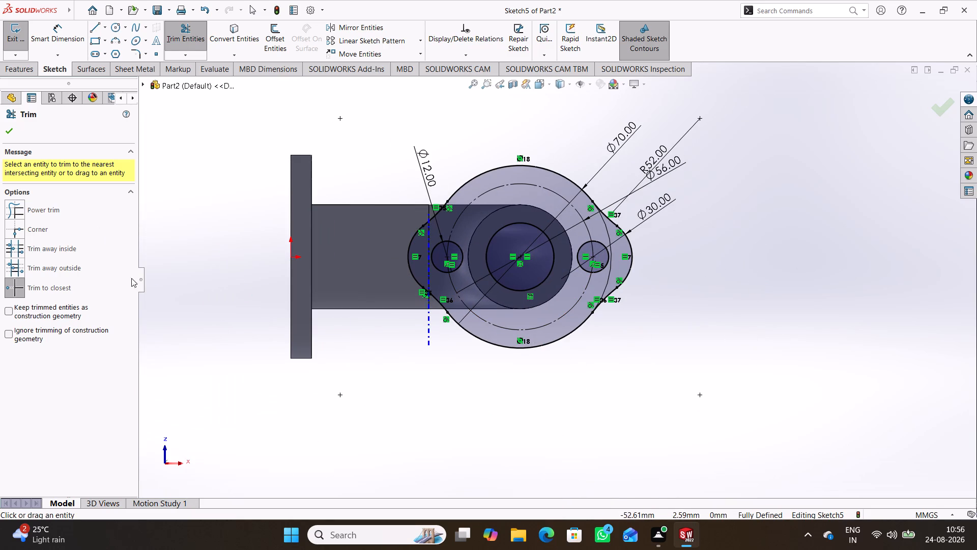
{"action": "left_click", "coordinate": [7, 131]}
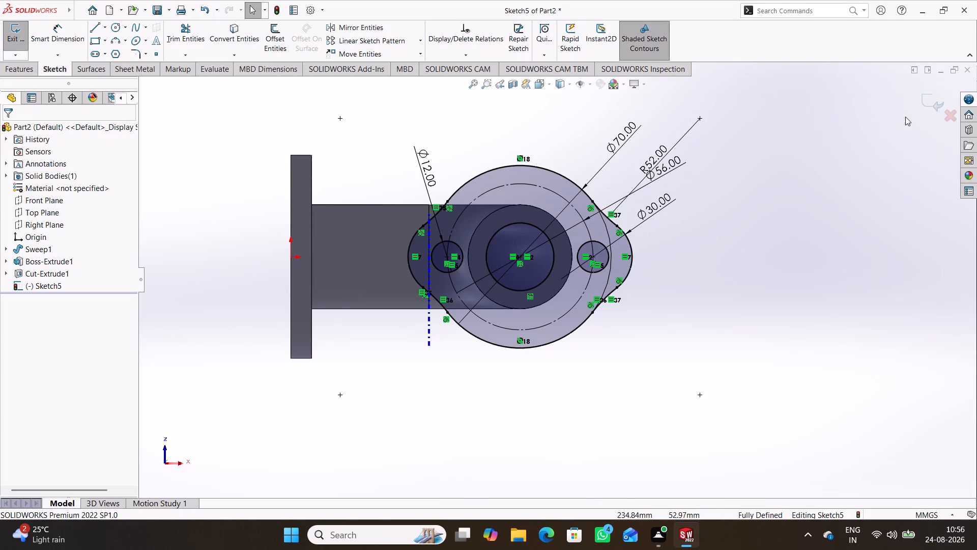
Exit the completed two-lug flange sketch.
{"action": "left_click", "coordinate": [928, 95]}
{"action": "middle_click_drag", "start_coordinate": [676, 209], "coordinate": [666, 218]}
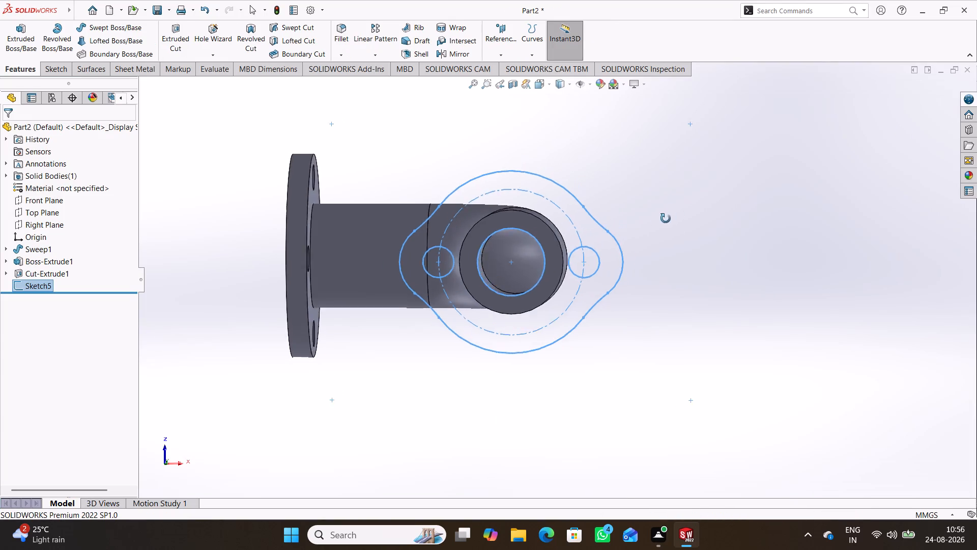
Extrude the two-lug flange sketch 11 mm as a merged boss, reversed so it runs back along the pipe towards the bend.
{"action": "middle_click_drag", "start_coordinate": [666, 218], "coordinate": [623, 334]}
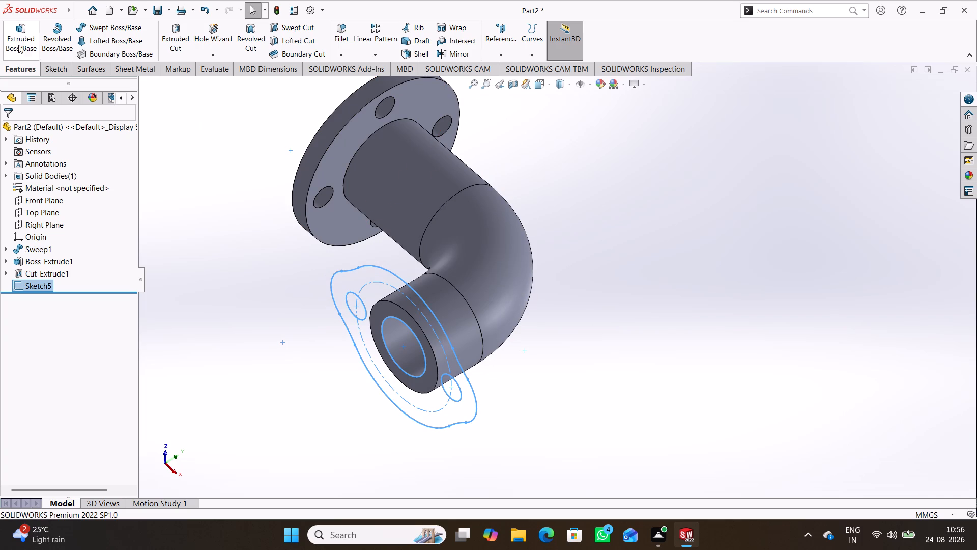
{"action": "left_click", "coordinate": [21, 38]}
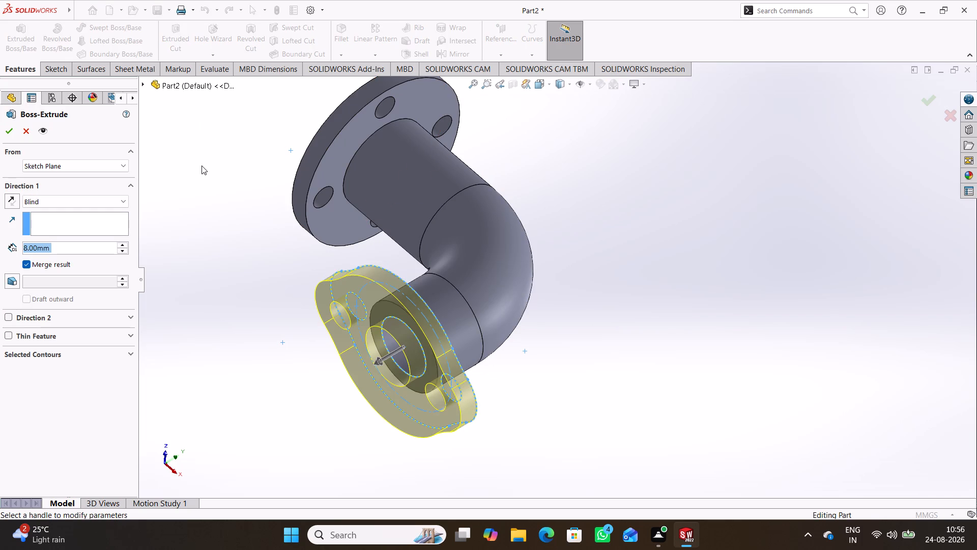
{"action": "type", "text": "11"}
{"action": "left_click", "coordinate": [202, 166]}
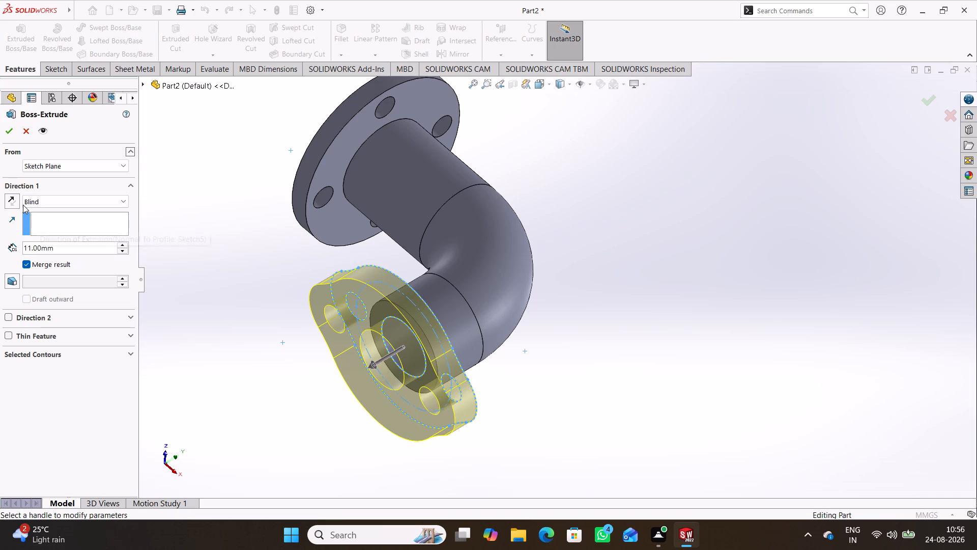
{"action": "left_click", "coordinate": [7, 203]}
{"action": "middle_click_drag", "start_coordinate": [194, 282], "coordinate": [192, 281]}
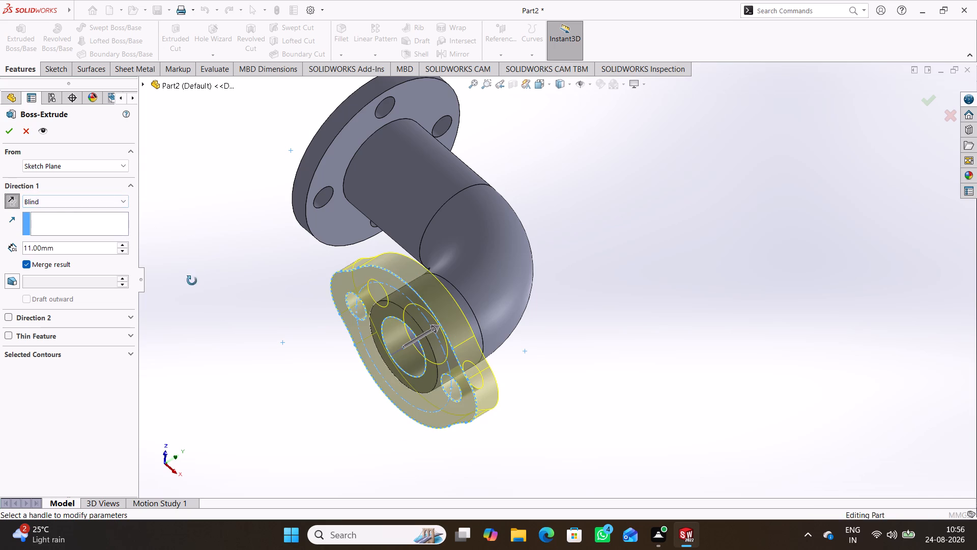
{"action": "middle_click_drag", "start_coordinate": [192, 281], "coordinate": [164, 295]}
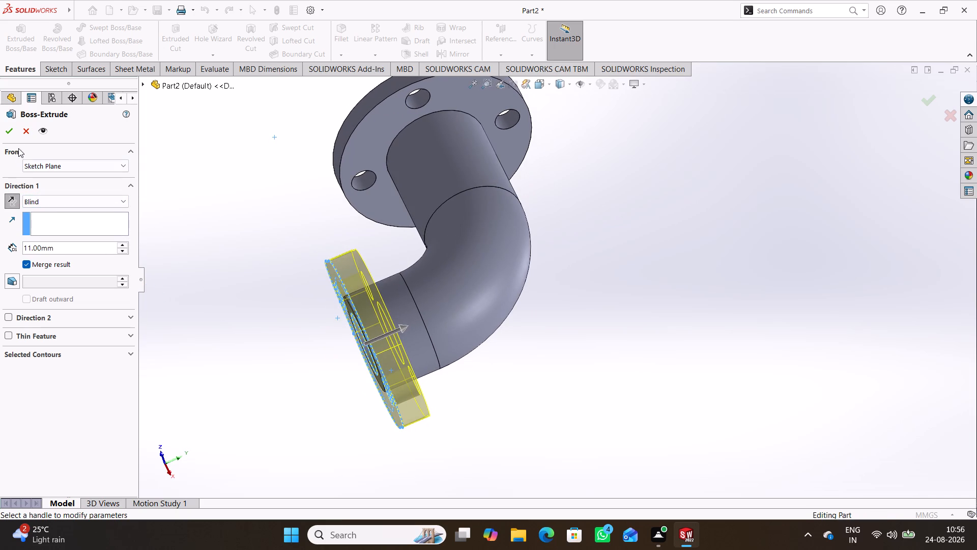
{"action": "left_click", "coordinate": [9, 132]}
{"action": "left_click", "coordinate": [214, 233]}
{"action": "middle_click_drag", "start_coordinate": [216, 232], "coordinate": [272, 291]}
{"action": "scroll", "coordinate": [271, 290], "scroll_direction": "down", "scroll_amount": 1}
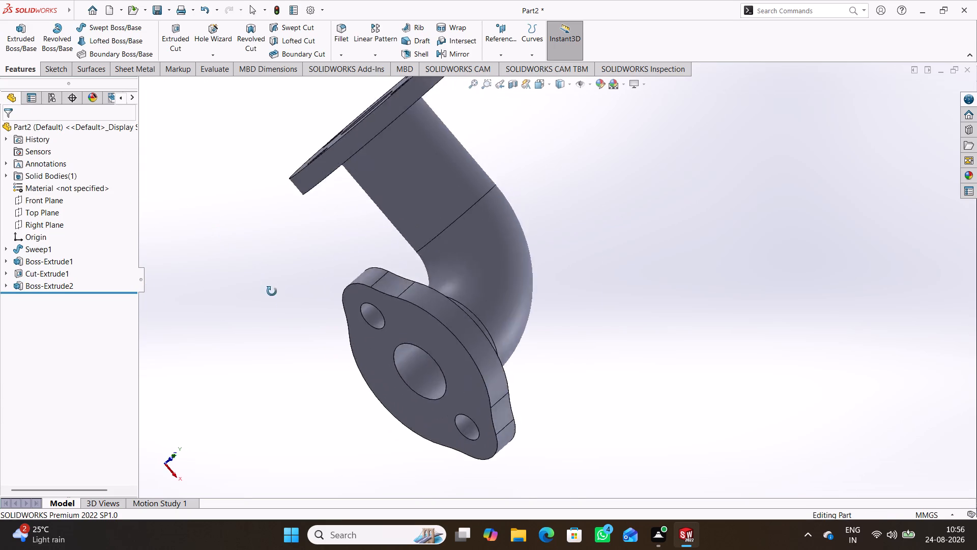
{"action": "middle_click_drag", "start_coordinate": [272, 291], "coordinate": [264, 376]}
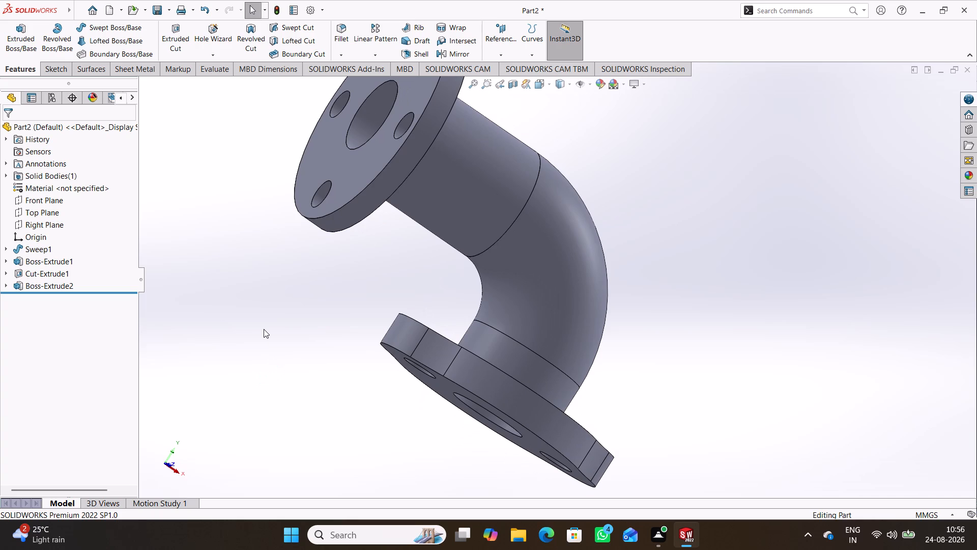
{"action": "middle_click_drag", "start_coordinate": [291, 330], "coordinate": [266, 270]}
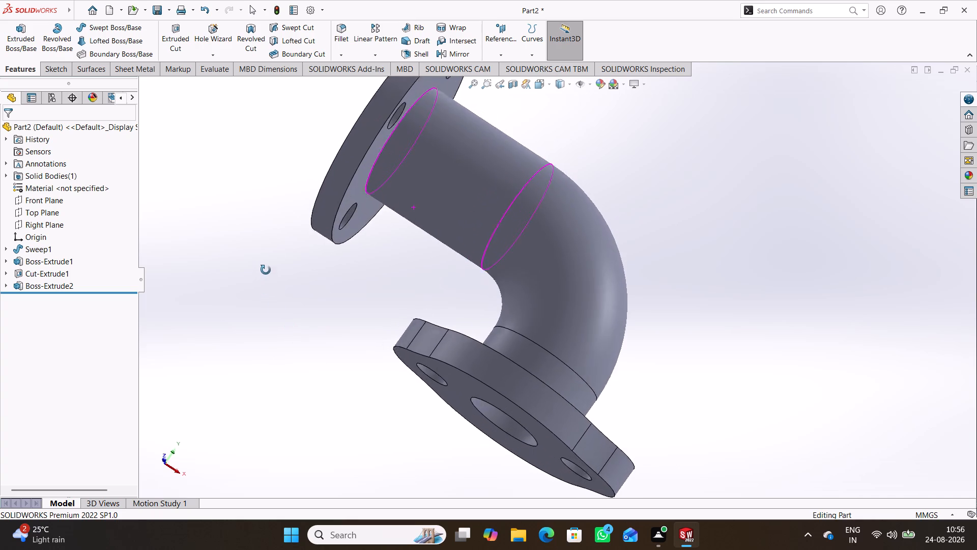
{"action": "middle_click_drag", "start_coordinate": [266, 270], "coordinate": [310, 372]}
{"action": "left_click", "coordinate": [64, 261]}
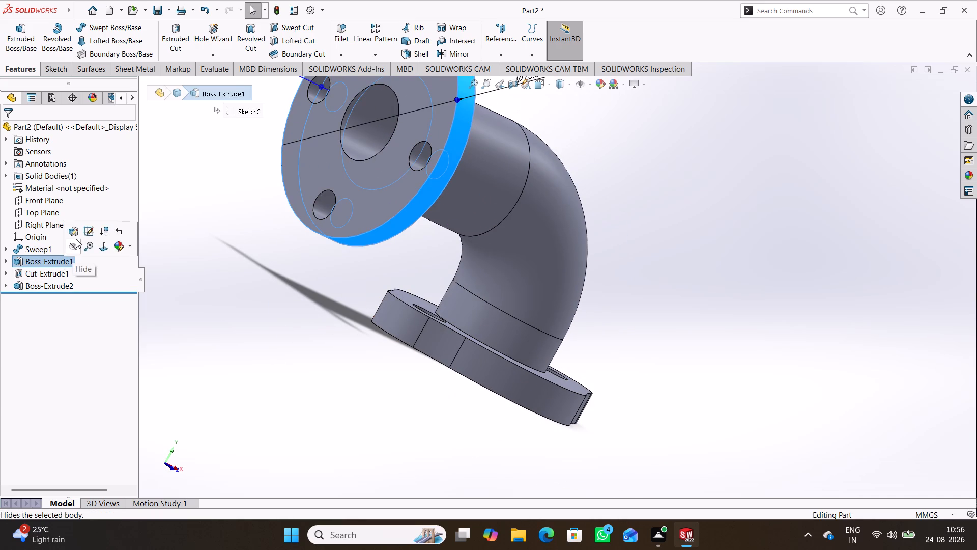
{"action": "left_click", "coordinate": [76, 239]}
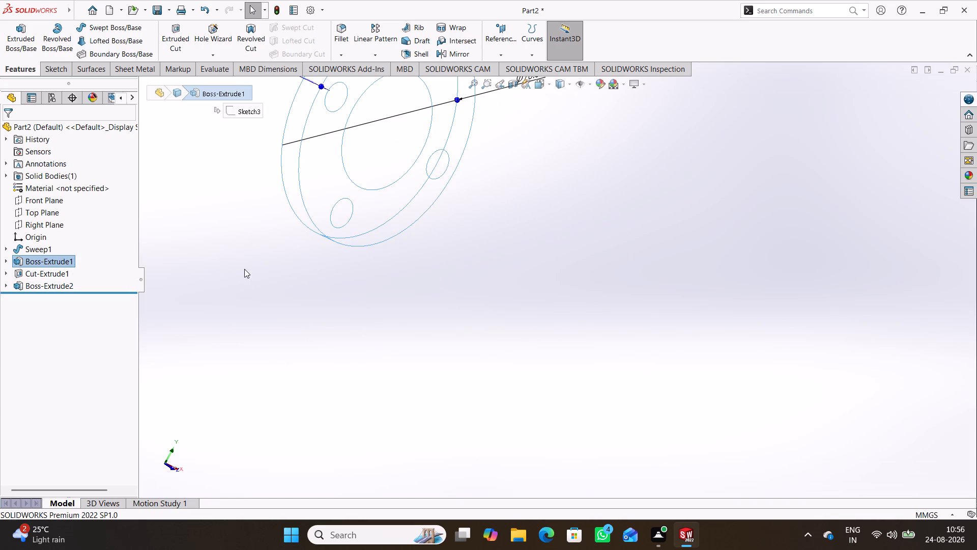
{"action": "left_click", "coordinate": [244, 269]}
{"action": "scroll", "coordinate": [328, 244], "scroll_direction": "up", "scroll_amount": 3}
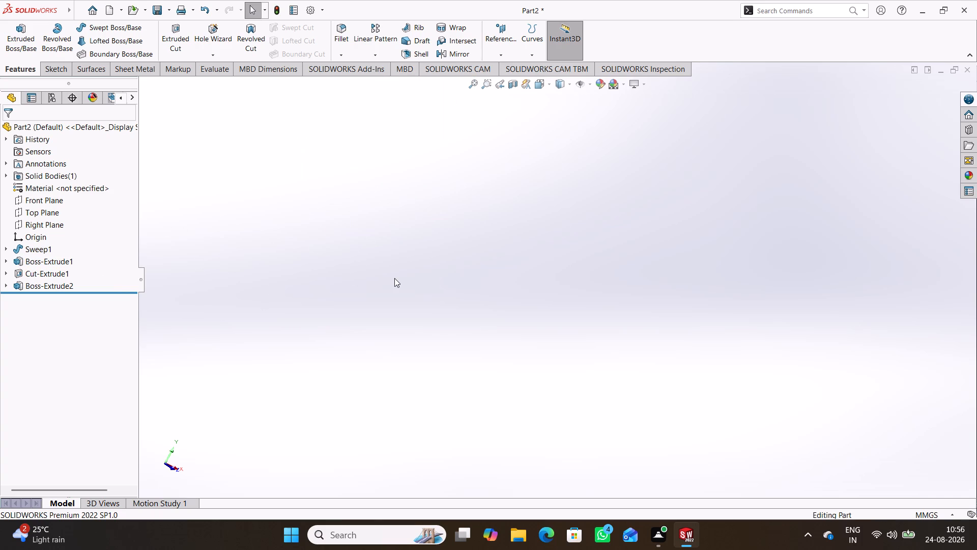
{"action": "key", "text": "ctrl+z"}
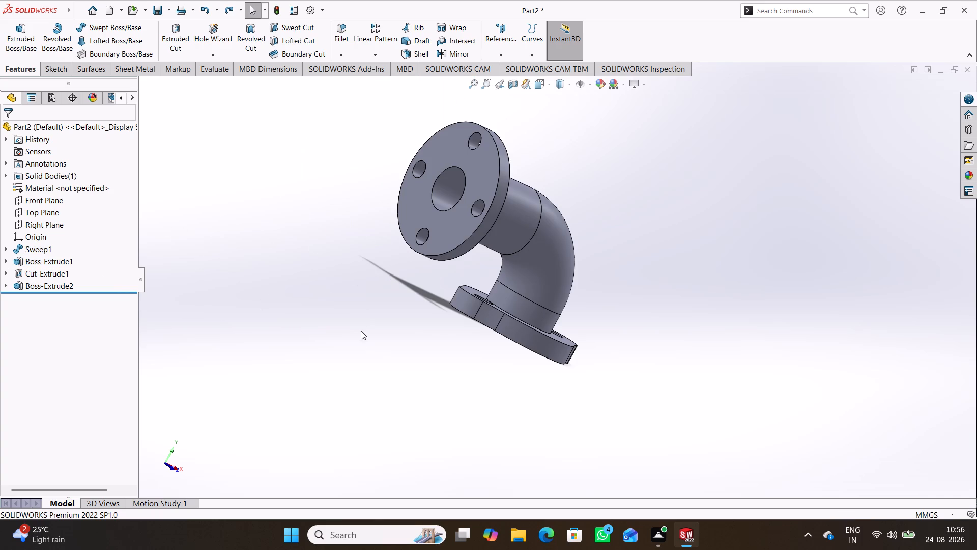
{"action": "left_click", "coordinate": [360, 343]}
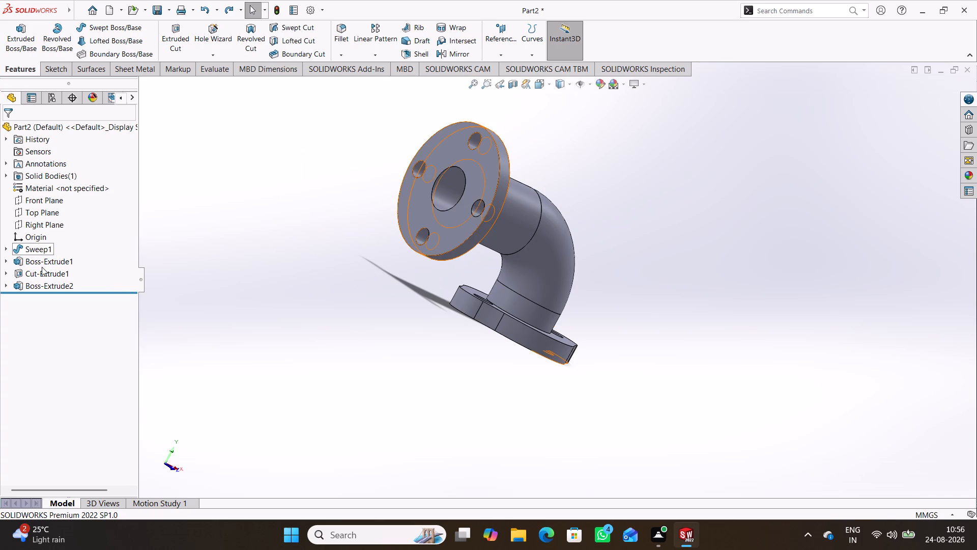
Check the extrusion settings of the round four-hole flange and close them without changing anything.
{"action": "left_click", "coordinate": [42, 267]}
{"action": "left_click", "coordinate": [55, 237]}
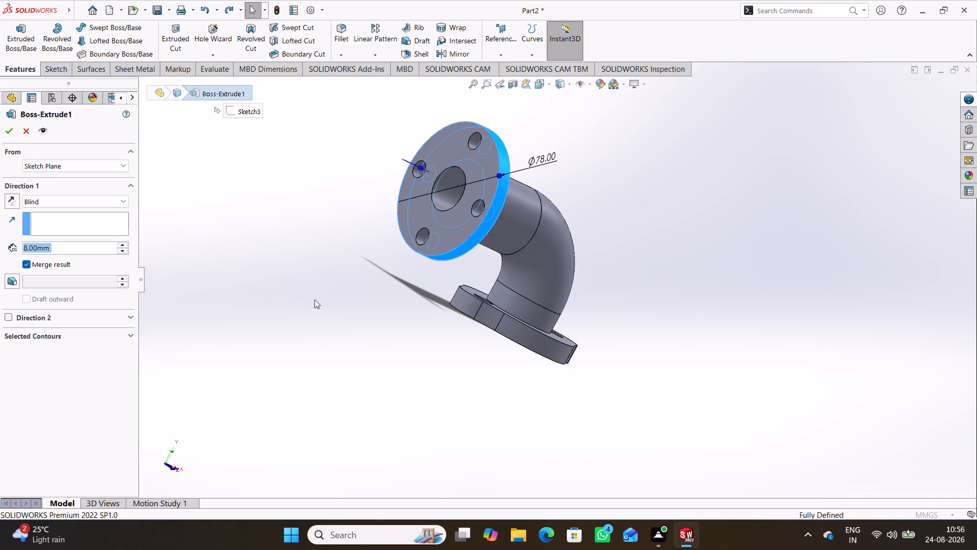
{"action": "middle_click_drag", "start_coordinate": [330, 334], "coordinate": [273, 358]}
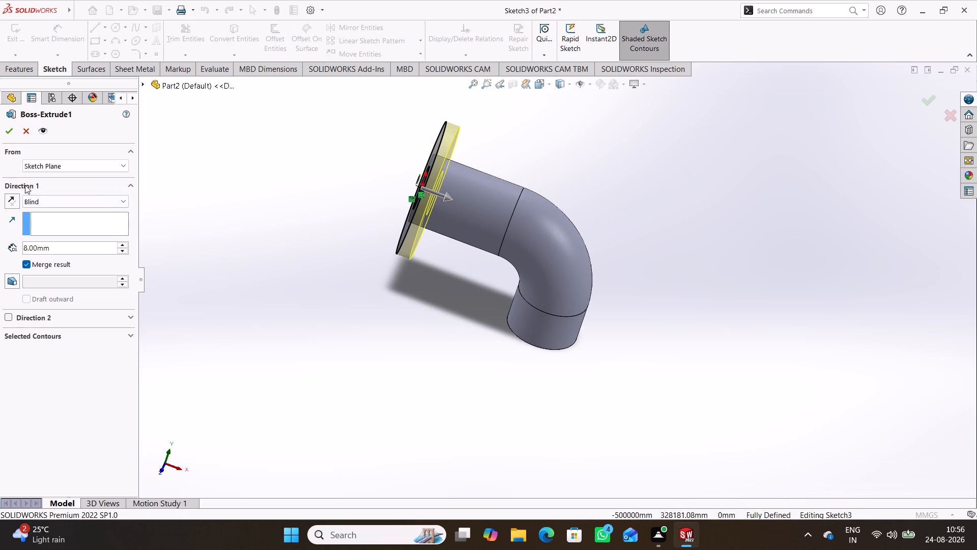
{"action": "left_click", "coordinate": [7, 126]}
{"action": "left_click", "coordinate": [318, 266]}
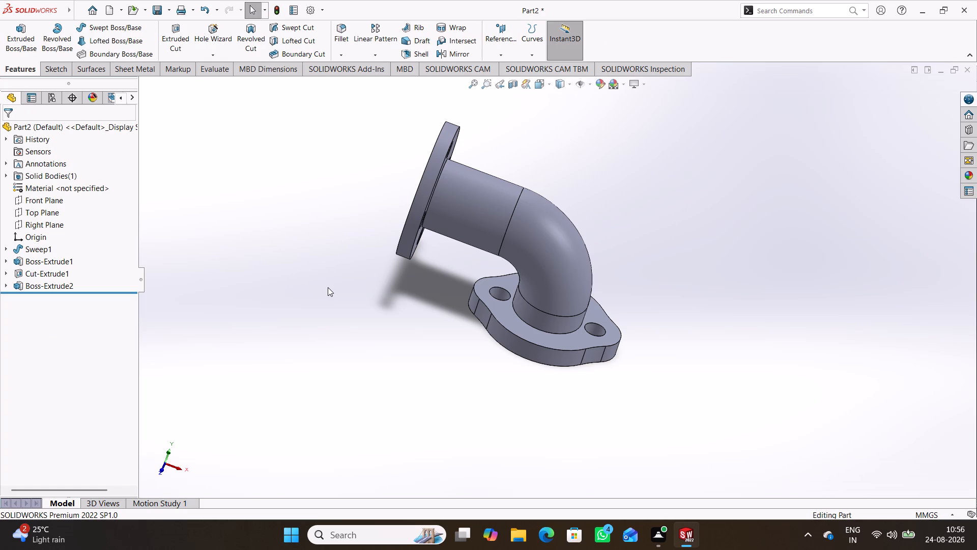
Fillet the two circular edges where the pipe meets the four-hole flange and the two-lug flange with a 2.5 mm radius.
{"action": "middle_click_drag", "start_coordinate": [464, 391], "coordinate": [476, 154]}
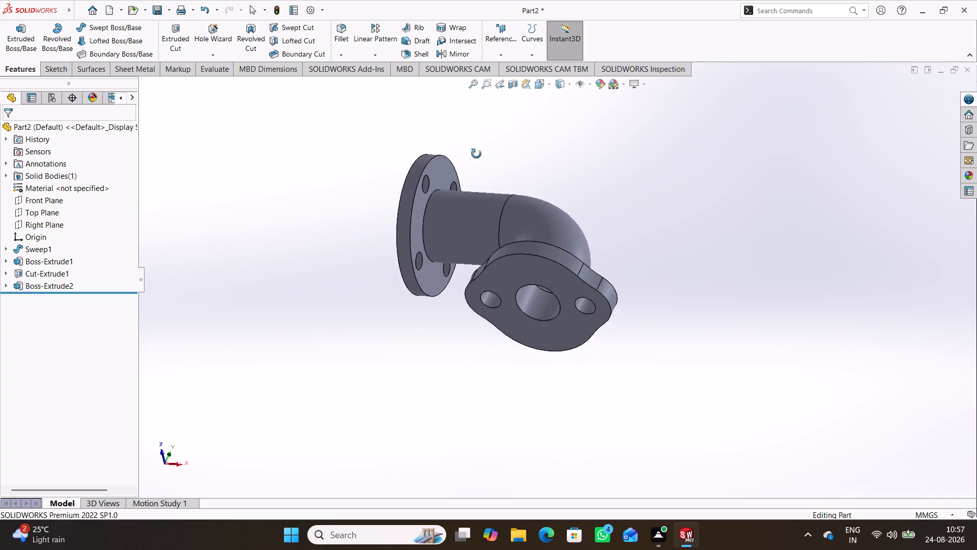
{"action": "middle_click_drag", "start_coordinate": [476, 154], "coordinate": [415, 362]}
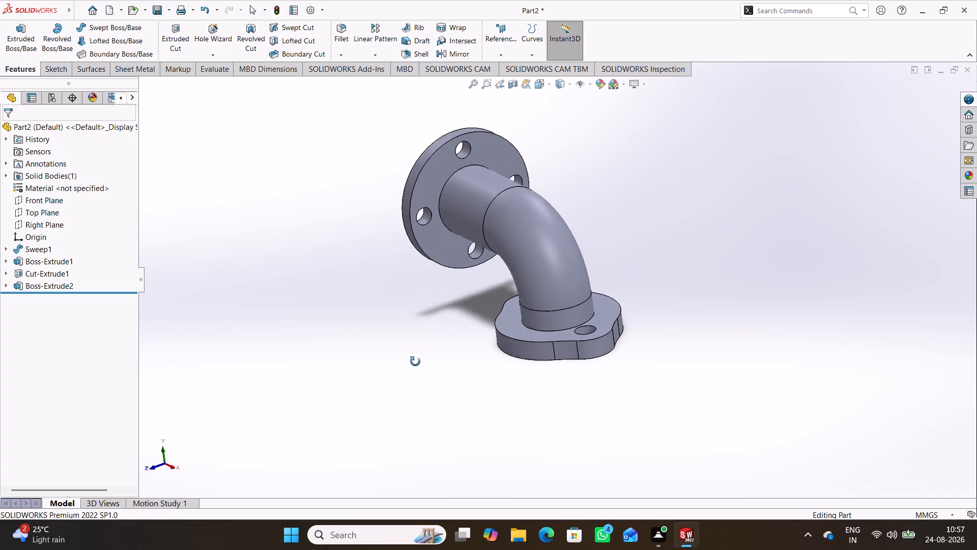
{"action": "middle_click_drag", "start_coordinate": [415, 362], "coordinate": [412, 368]}
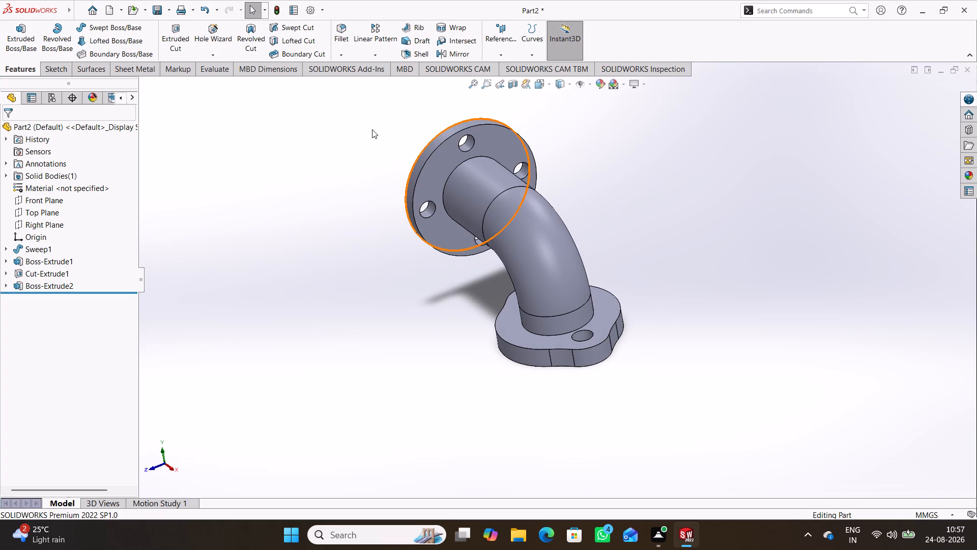
{"action": "left_click", "coordinate": [337, 30]}
{"action": "scroll", "coordinate": [501, 187], "scroll_direction": "down", "scroll_amount": 3}
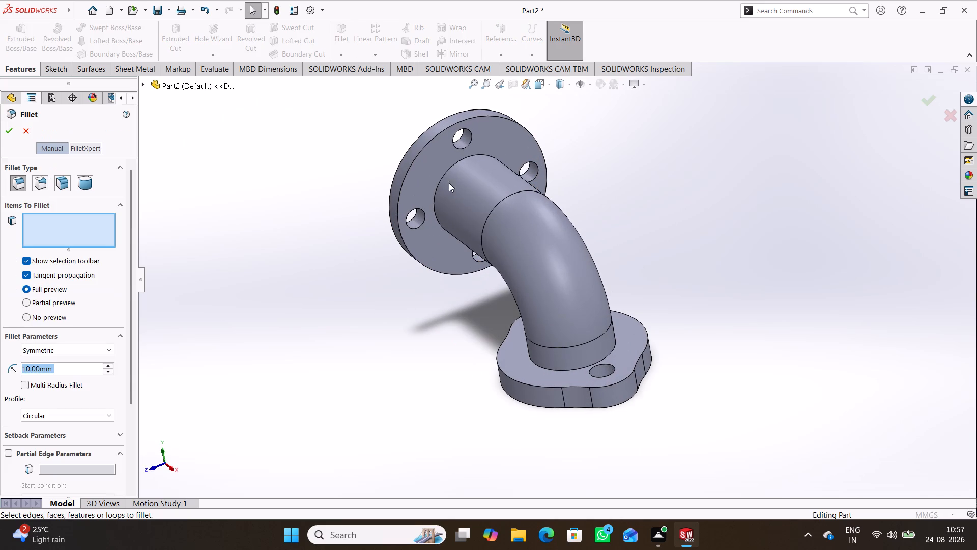
{"action": "scroll", "coordinate": [462, 164], "scroll_direction": "down", "scroll_amount": 3}
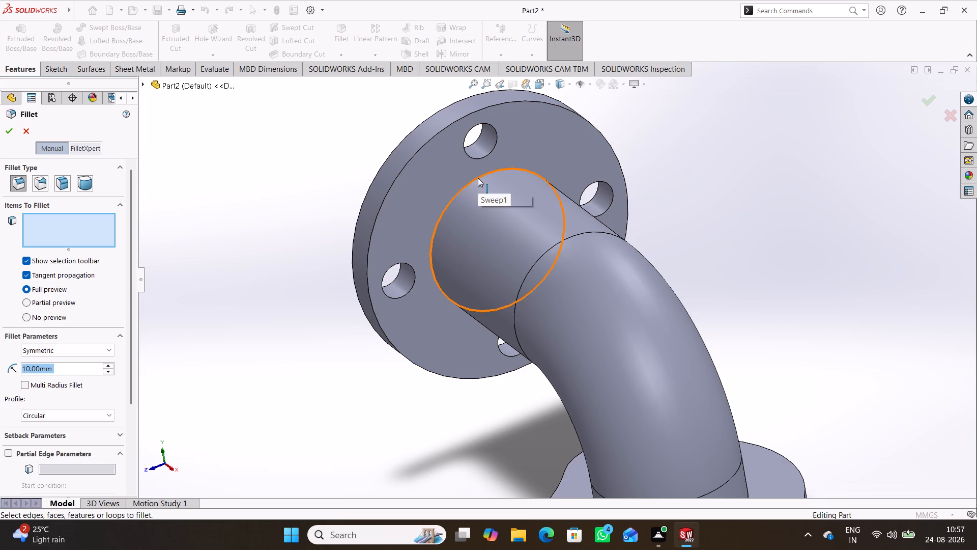
{"action": "left_click", "coordinate": [478, 178]}
{"action": "scroll", "coordinate": [537, 327], "scroll_direction": "up", "scroll_amount": 6}
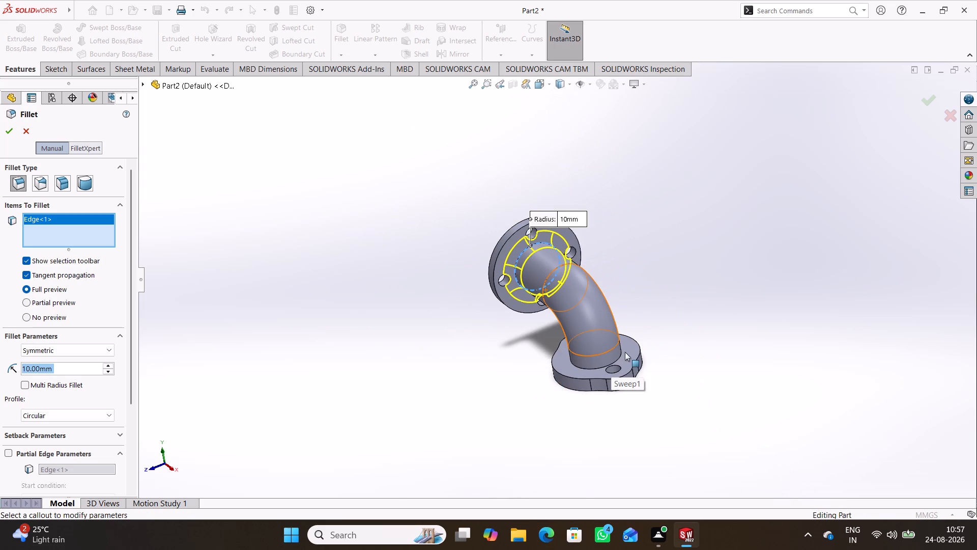
{"action": "middle_click_drag", "start_coordinate": [625, 352], "coordinate": [629, 378]}
{"action": "scroll", "coordinate": [611, 390], "scroll_direction": "down", "scroll_amount": 8}
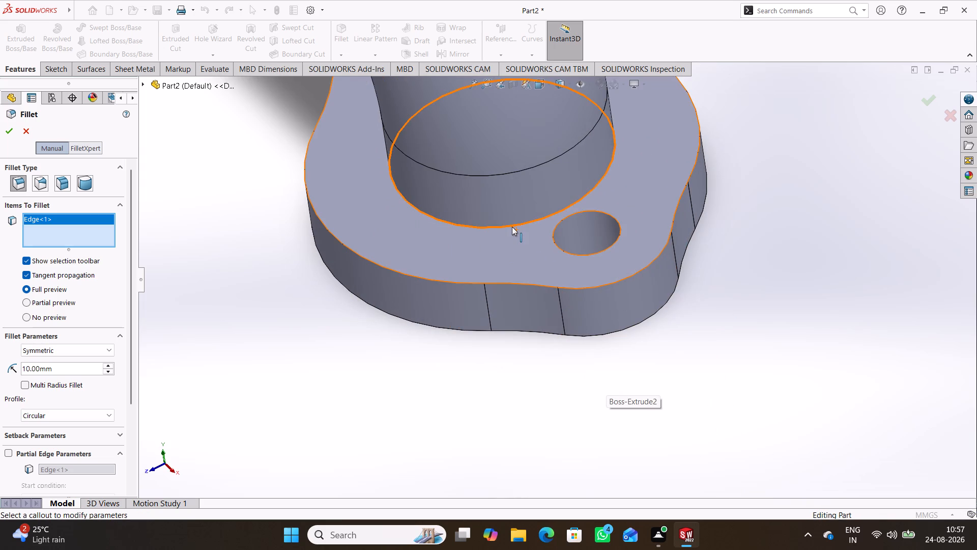
{"action": "left_click", "coordinate": [512, 227]}
{"action": "middle_click_drag", "start_coordinate": [600, 301], "coordinate": [620, 293]}
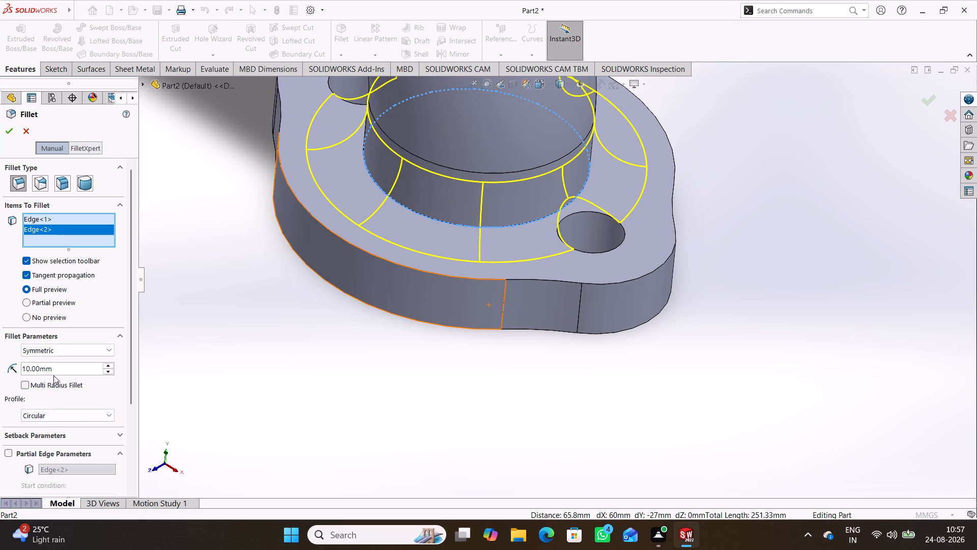
{"action": "left_click_drag", "start_coordinate": [62, 366], "coordinate": [19, 365]}
{"action": "key", "text": "2"}
{"action": "type", "text": ".5"}
{"action": "left_click", "coordinate": [224, 334]}
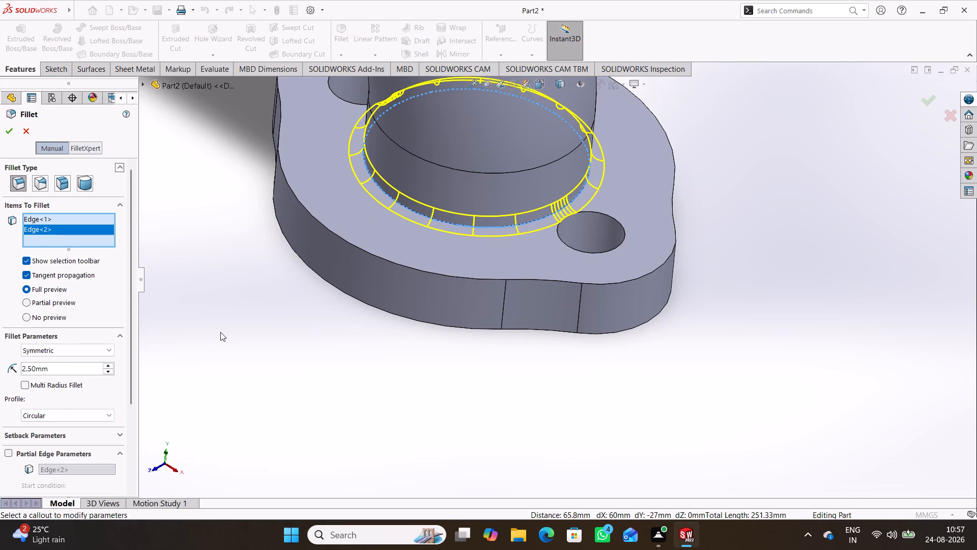
{"action": "scroll", "coordinate": [308, 335], "scroll_direction": "up", "scroll_amount": 2}
{"action": "scroll", "coordinate": [493, 162], "scroll_direction": "up", "scroll_amount": 1}
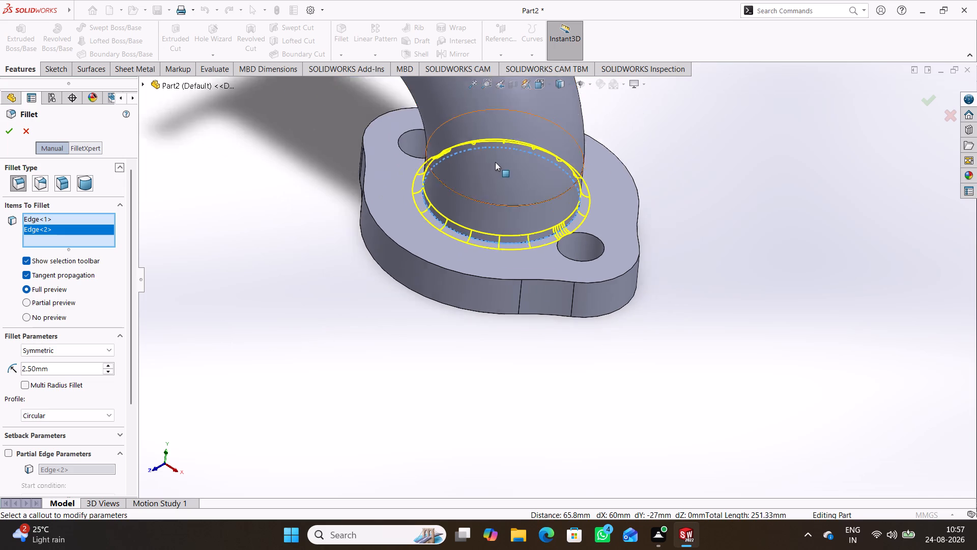
{"action": "scroll", "coordinate": [495, 162], "scroll_direction": "up", "scroll_amount": 4}
{"action": "scroll", "coordinate": [622, 289], "scroll_direction": "down", "scroll_amount": 3}
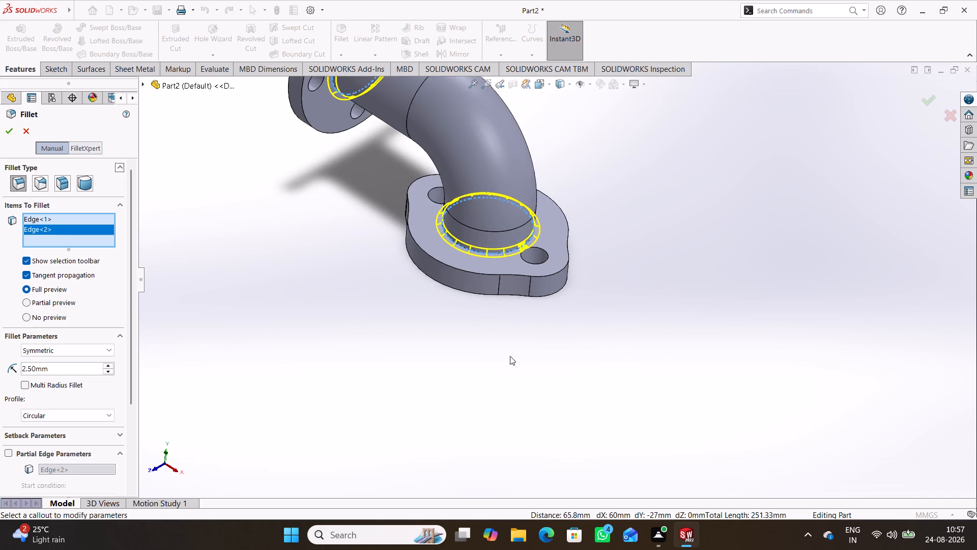
{"action": "middle_click_drag", "start_coordinate": [510, 356], "coordinate": [492, 268]}
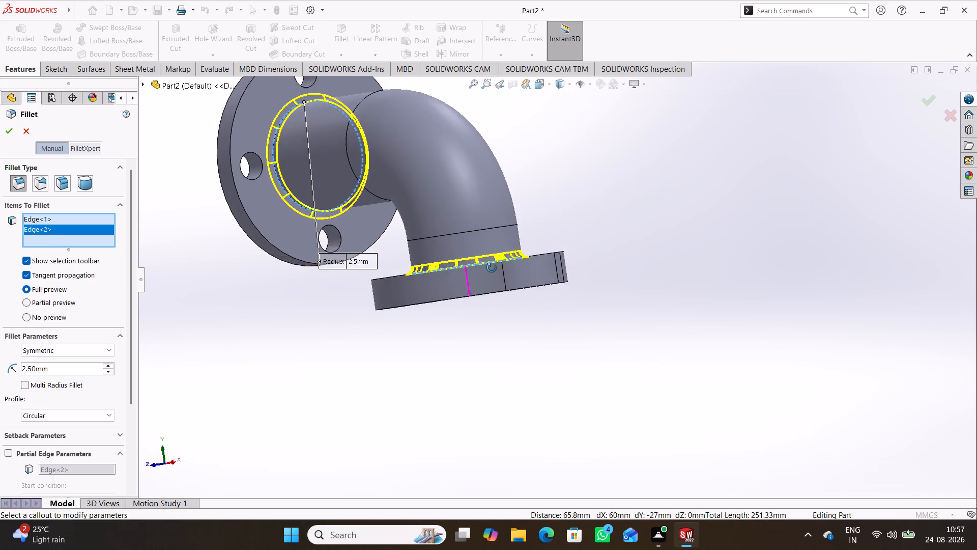
{"action": "middle_click_drag", "start_coordinate": [492, 268], "coordinate": [459, 267]}
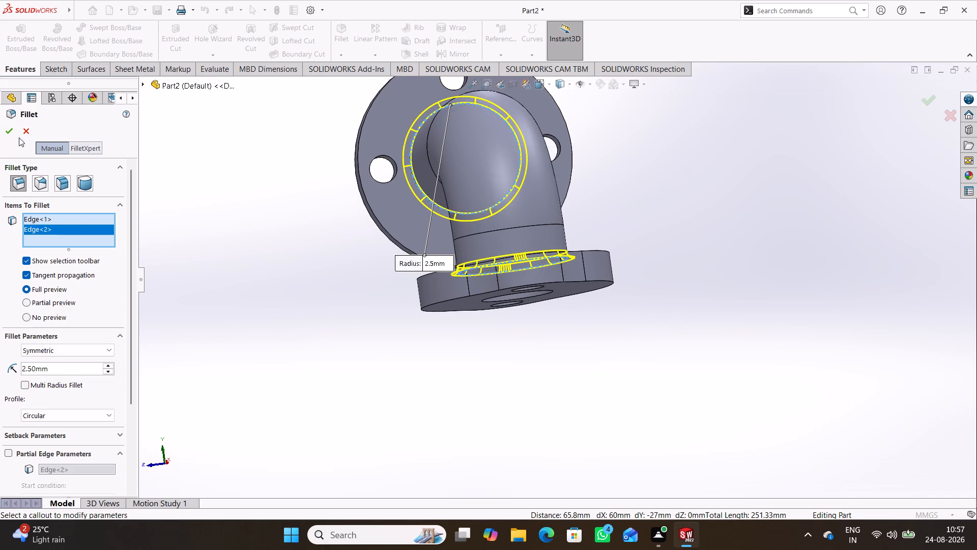
{"action": "left_click", "coordinate": [6, 134]}
{"action": "left_click", "coordinate": [280, 273]}
Reopen the two-lug flange's sketch and reposition the 56 mm pitch-circle diameter dimension above the flange, clear of the R52 dimension.
{"action": "middle_click_drag", "start_coordinate": [322, 298], "coordinate": [366, 361]}
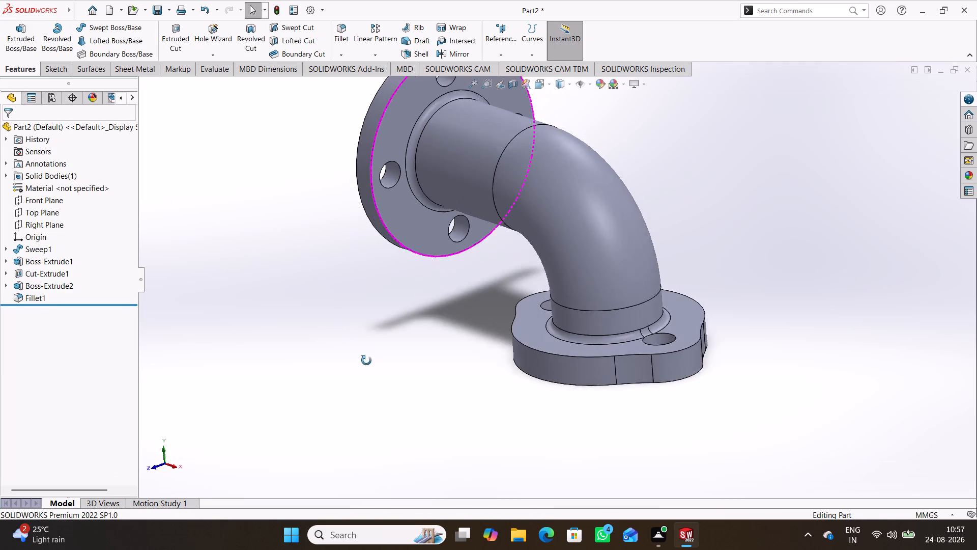
{"action": "middle_click_drag", "start_coordinate": [366, 361], "coordinate": [370, 381]}
{"action": "scroll", "coordinate": [685, 375], "scroll_direction": "down", "scroll_amount": 3}
{"action": "scroll", "coordinate": [676, 388], "scroll_direction": "up", "scroll_amount": 3}
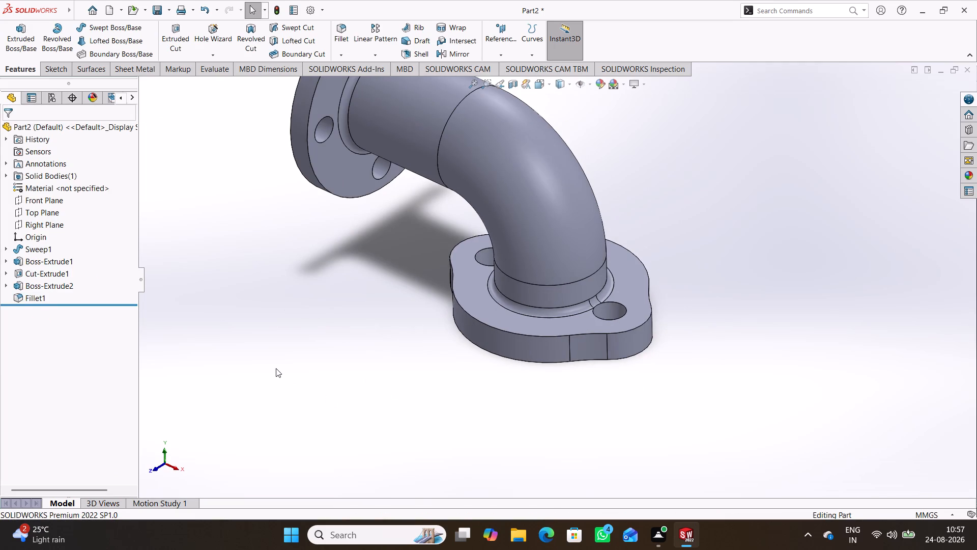
{"action": "left_click", "coordinate": [5, 284]}
{"action": "left_click", "coordinate": [40, 299]}
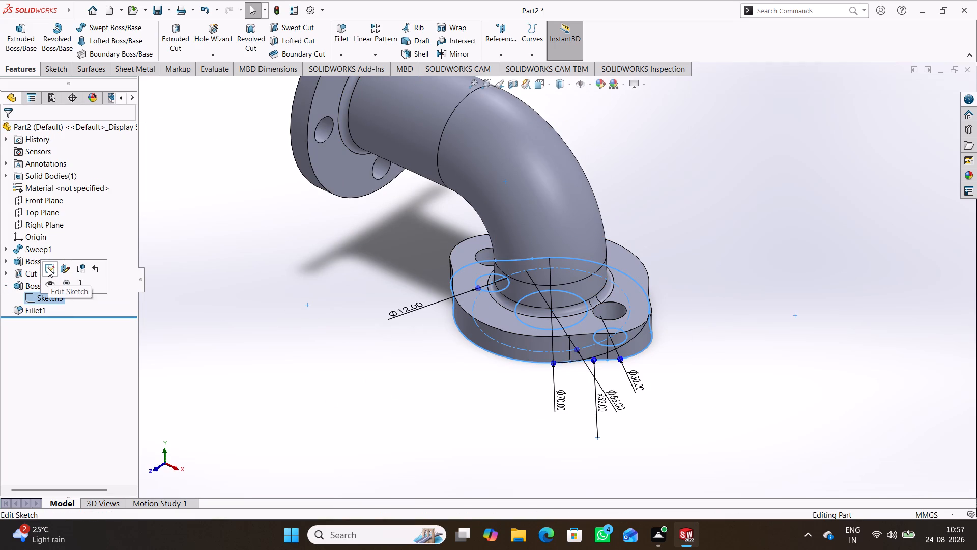
{"action": "left_click", "coordinate": [48, 268]}
{"action": "scroll", "coordinate": [782, 369], "scroll_direction": "up", "scroll_amount": 2}
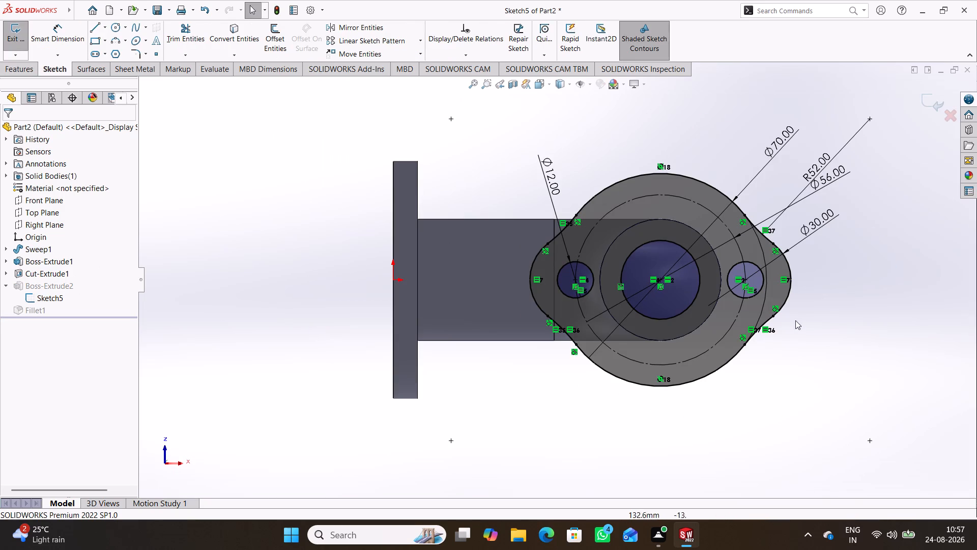
{"action": "scroll", "coordinate": [863, 250], "scroll_direction": "up", "scroll_amount": 1}
{"action": "left_click_drag", "start_coordinate": [793, 190], "coordinate": [703, 137]}
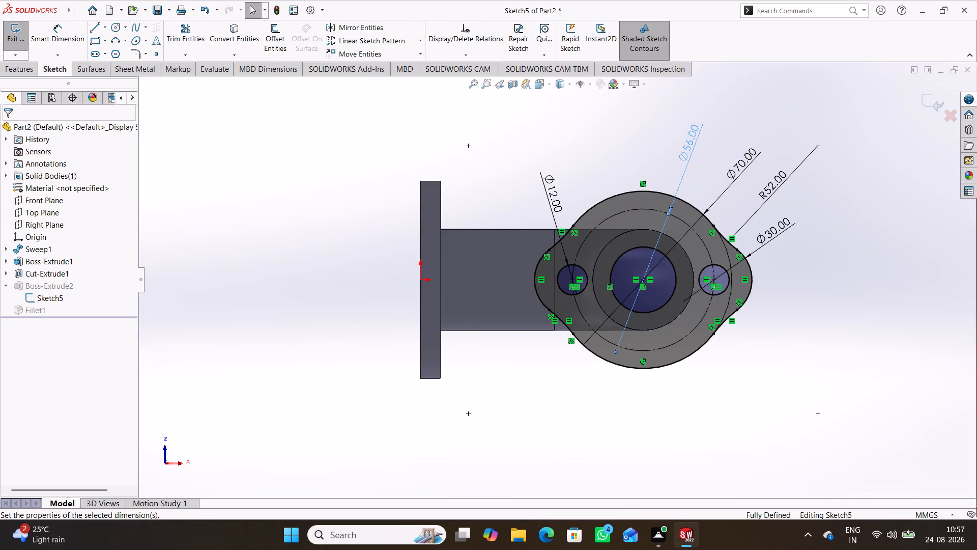
Set the two-lug flange's pitch-circle diameter to 60 mm and exit the sketch to rebuild the part.
{"action": "left_click", "coordinate": [754, 101]}
{"action": "double_click", "coordinate": [693, 139]}
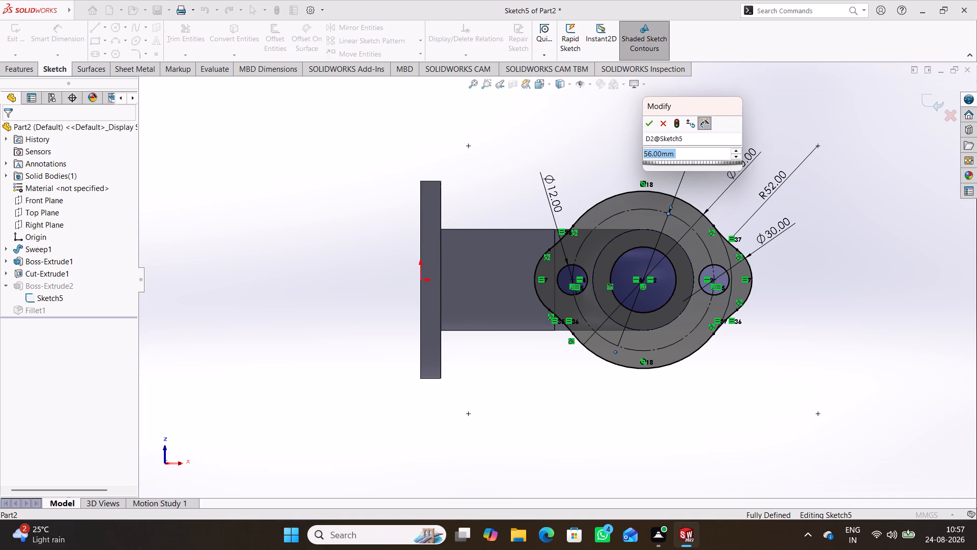
{"action": "type", "text": "60"}
{"action": "key", "text": "Return"}
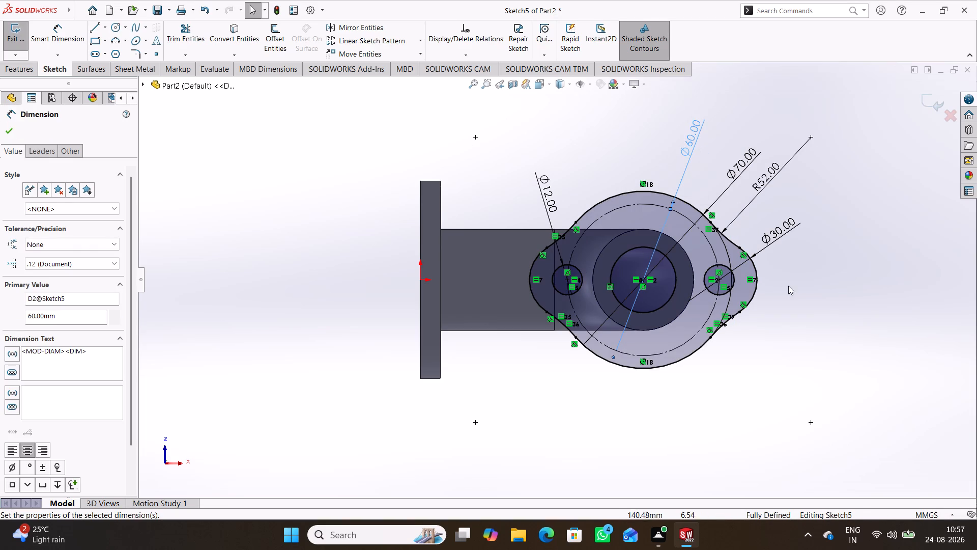
{"action": "left_click", "coordinate": [818, 316]}
{"action": "left_click", "coordinate": [930, 102]}
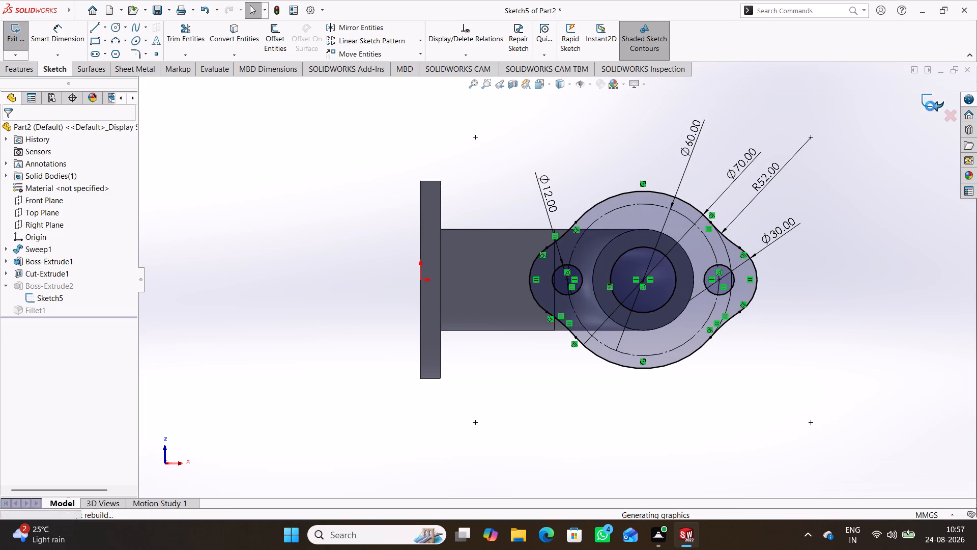
{"action": "left_click", "coordinate": [877, 278]}
Apply the polished steel metal appearance to the whole elbow part.
{"action": "middle_click_drag", "start_coordinate": [755, 153], "coordinate": [739, 207]}
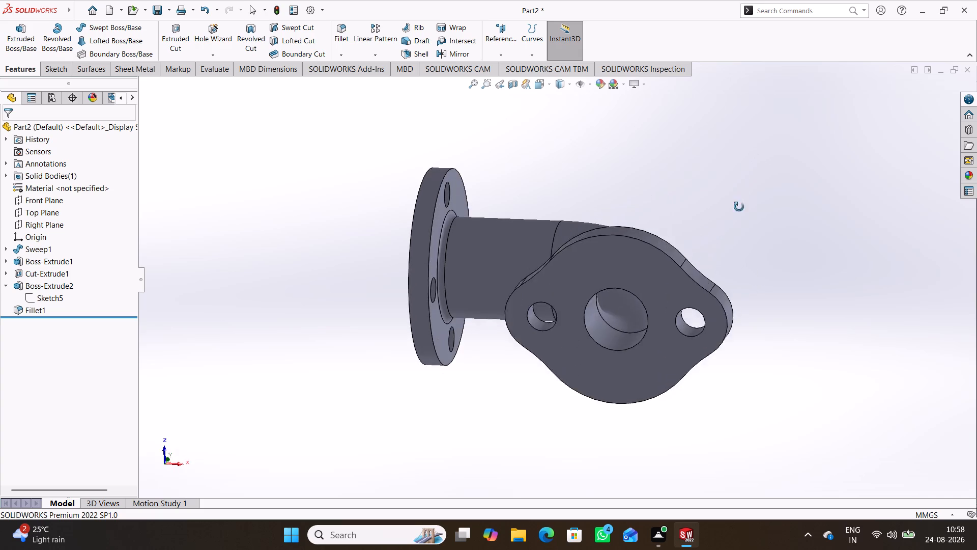
{"action": "middle_click_drag", "start_coordinate": [739, 207], "coordinate": [733, 495]}
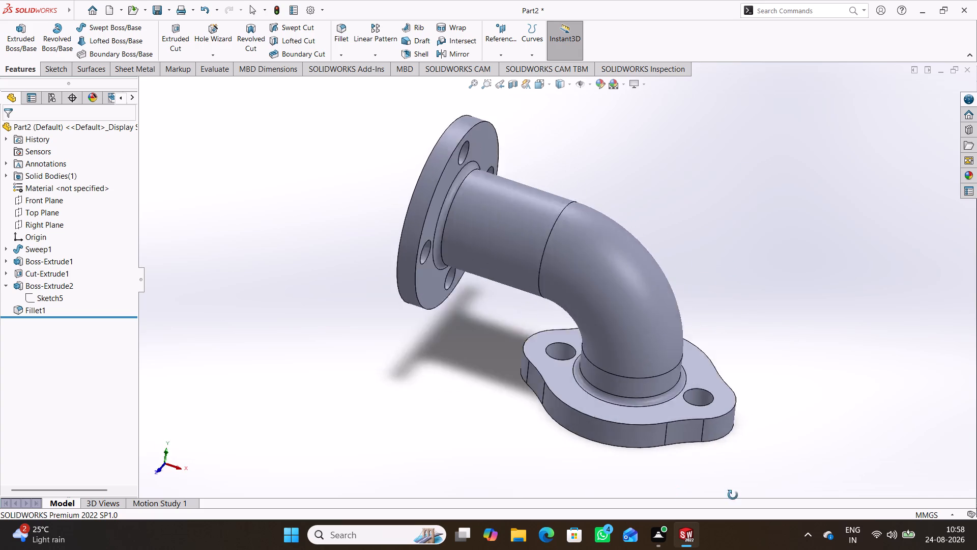
{"action": "middle_click_drag", "start_coordinate": [733, 495], "coordinate": [720, 503]}
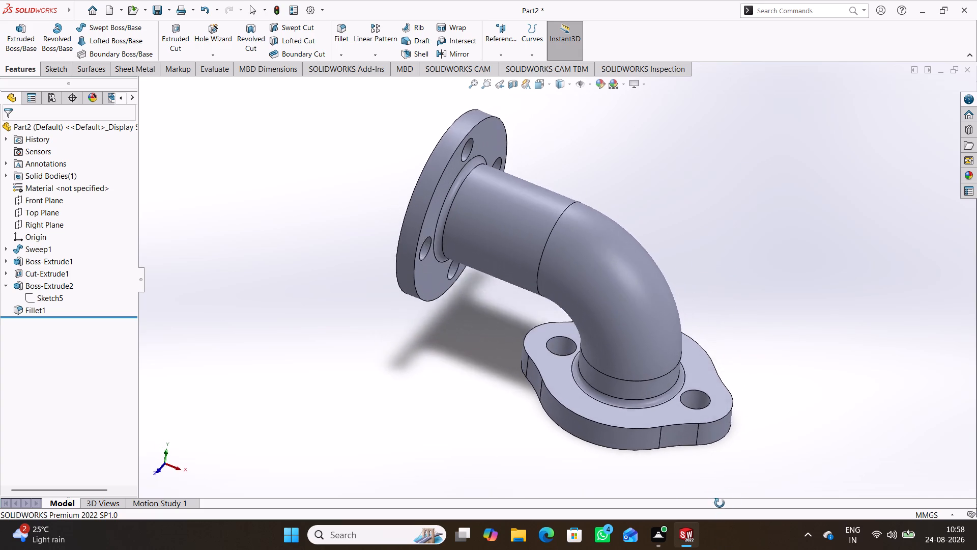
{"action": "middle_click_drag", "start_coordinate": [720, 503], "coordinate": [696, 451]}
{"action": "scroll", "coordinate": [615, 296], "scroll_direction": "up", "scroll_amount": 3}
{"action": "middle_click_drag", "start_coordinate": [629, 182], "coordinate": [622, 223]}
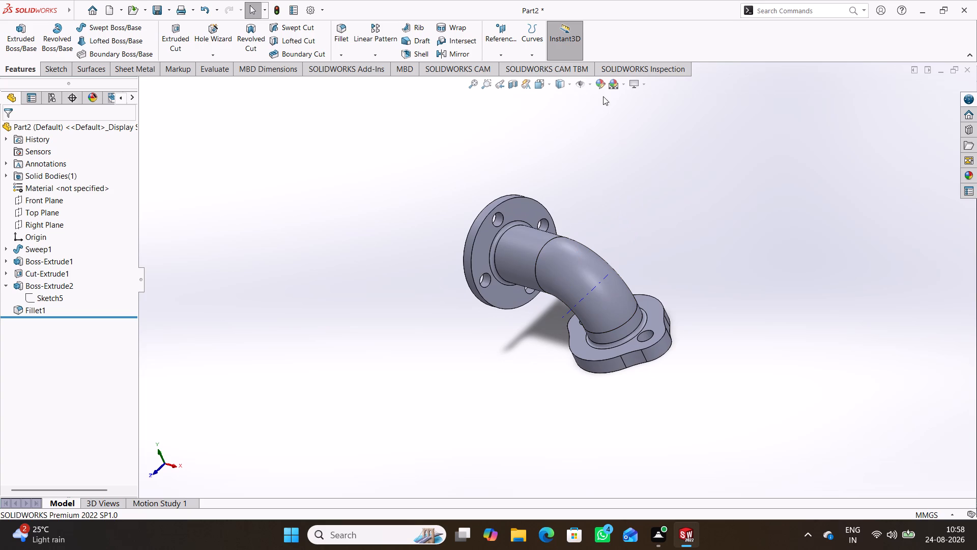
{"action": "left_click", "coordinate": [604, 86]}
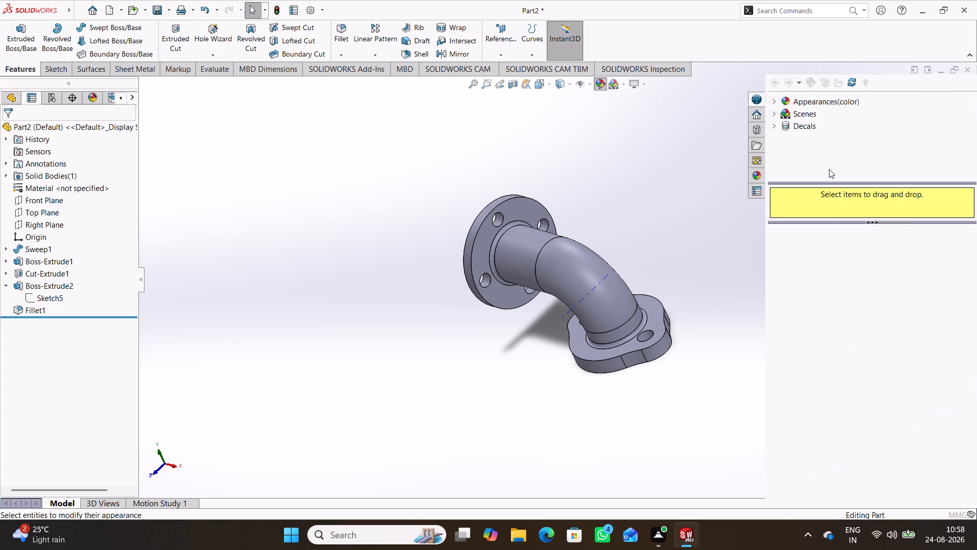
{"action": "left_click", "coordinate": [771, 100]}
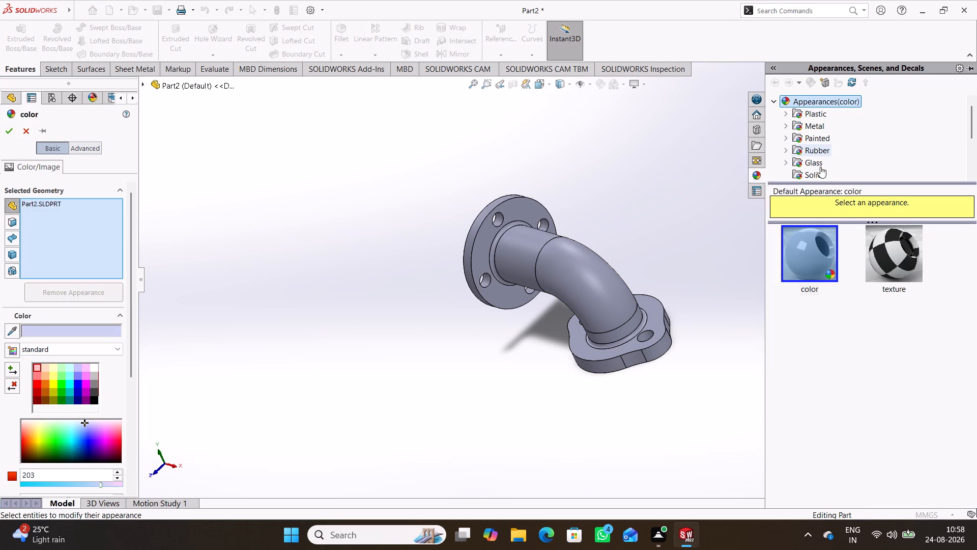
{"action": "left_click", "coordinate": [812, 126]}
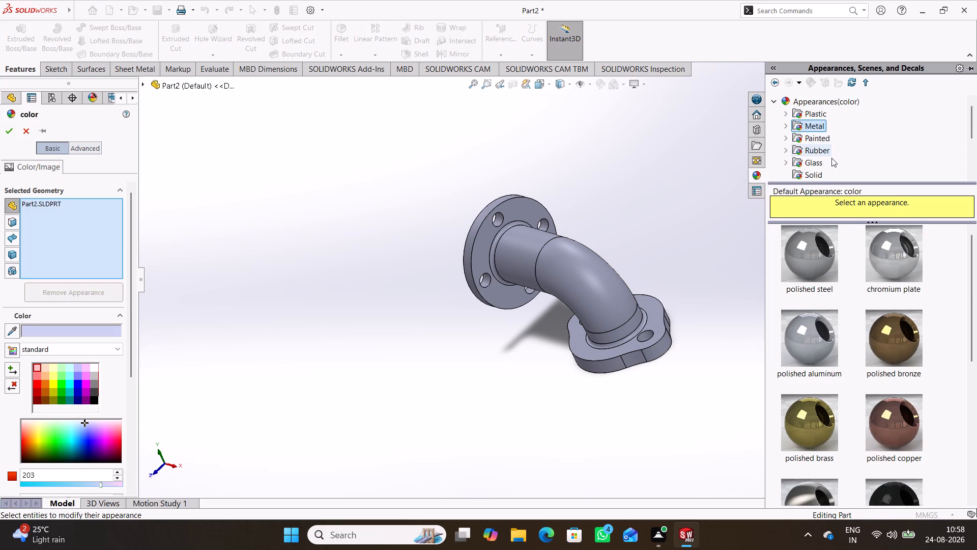
{"action": "left_click_drag", "start_coordinate": [819, 253], "coordinate": [623, 263]}
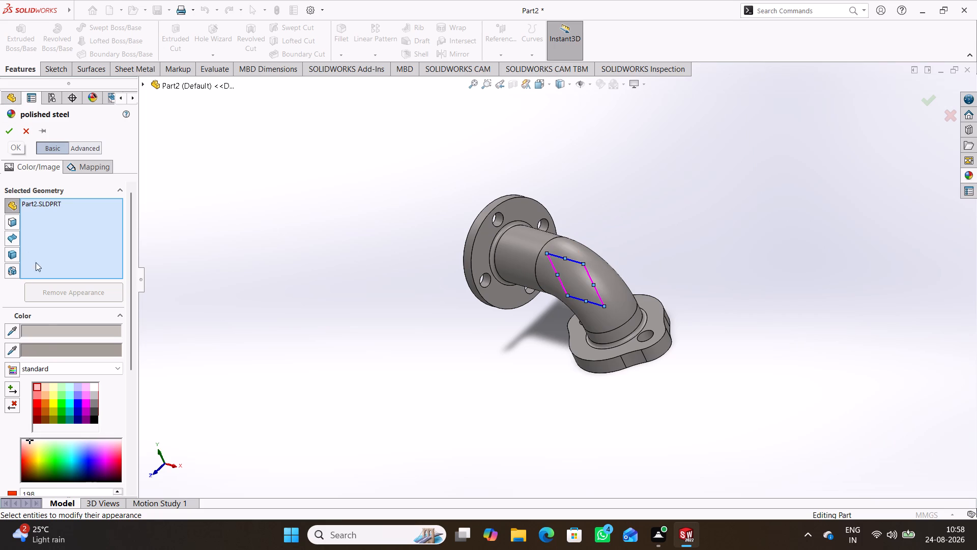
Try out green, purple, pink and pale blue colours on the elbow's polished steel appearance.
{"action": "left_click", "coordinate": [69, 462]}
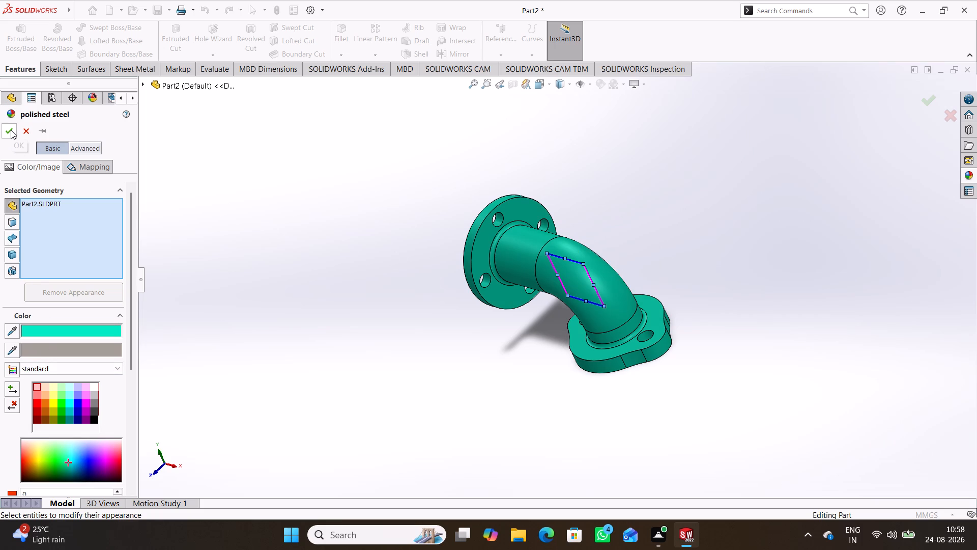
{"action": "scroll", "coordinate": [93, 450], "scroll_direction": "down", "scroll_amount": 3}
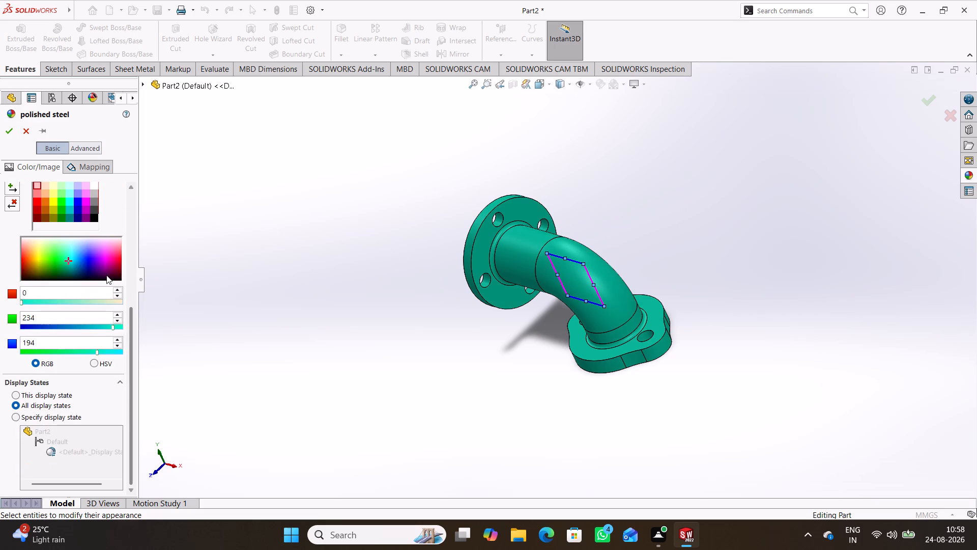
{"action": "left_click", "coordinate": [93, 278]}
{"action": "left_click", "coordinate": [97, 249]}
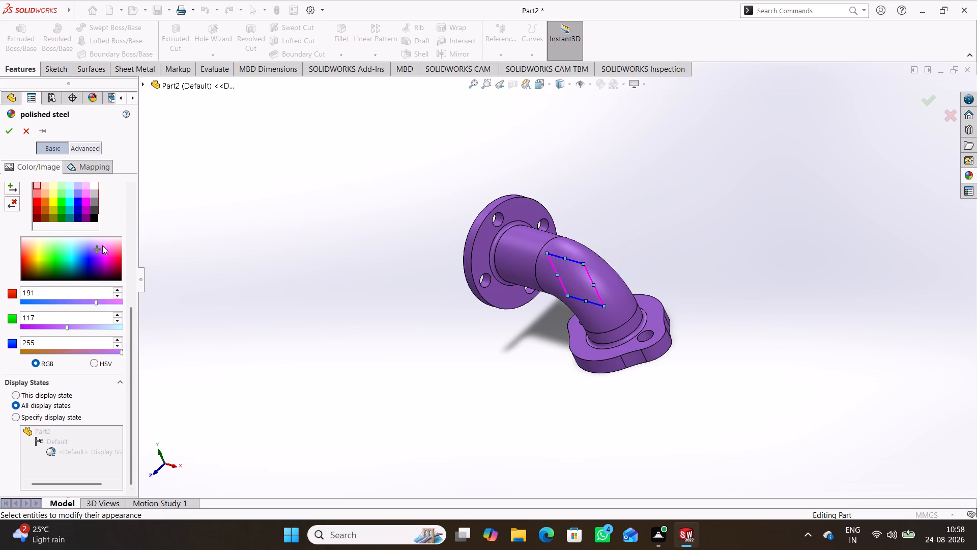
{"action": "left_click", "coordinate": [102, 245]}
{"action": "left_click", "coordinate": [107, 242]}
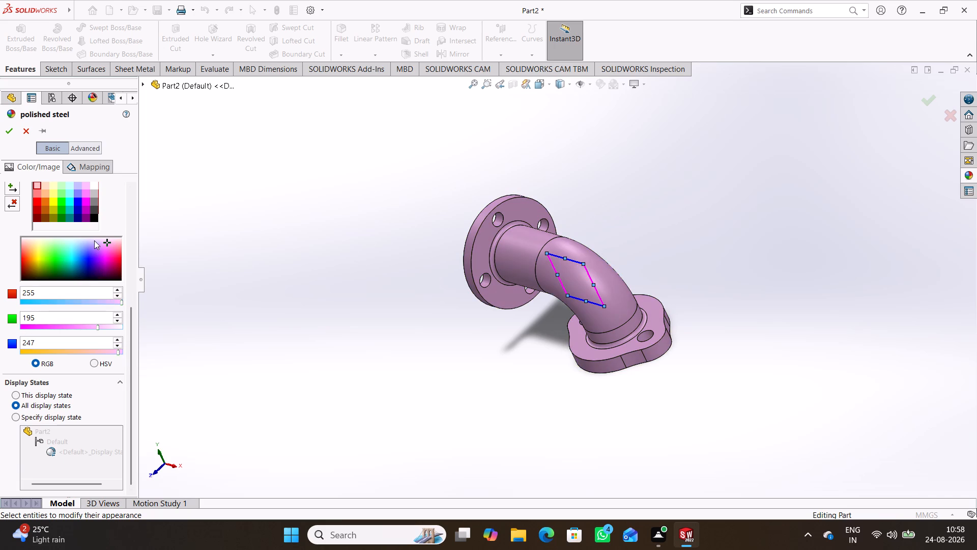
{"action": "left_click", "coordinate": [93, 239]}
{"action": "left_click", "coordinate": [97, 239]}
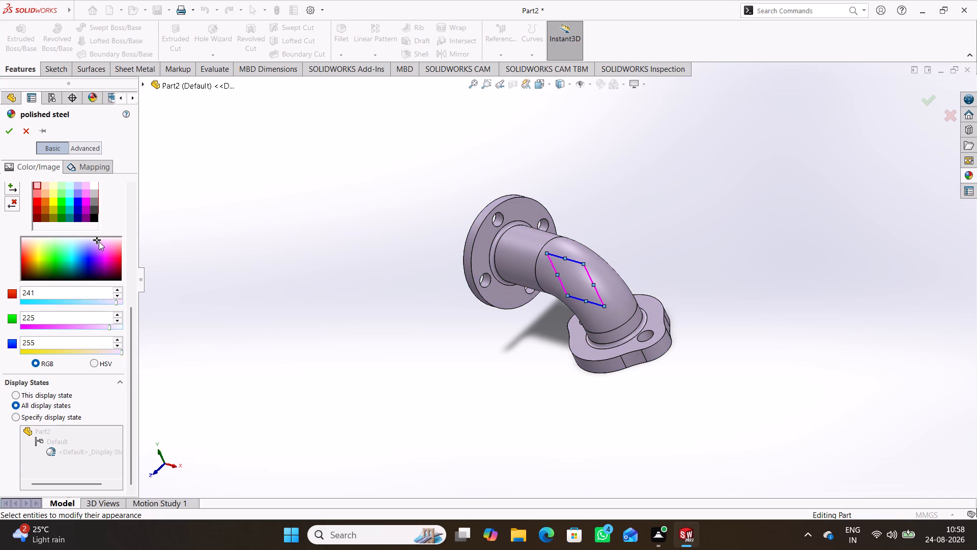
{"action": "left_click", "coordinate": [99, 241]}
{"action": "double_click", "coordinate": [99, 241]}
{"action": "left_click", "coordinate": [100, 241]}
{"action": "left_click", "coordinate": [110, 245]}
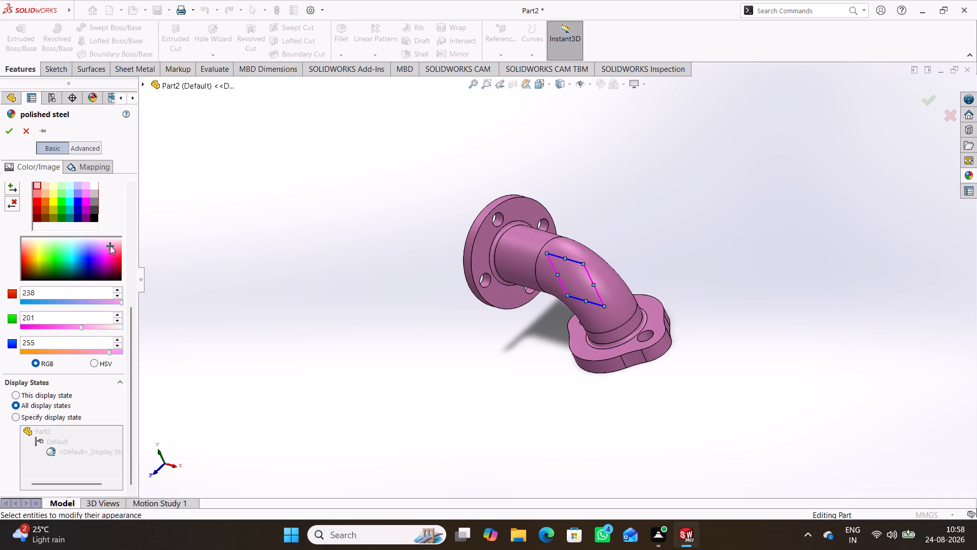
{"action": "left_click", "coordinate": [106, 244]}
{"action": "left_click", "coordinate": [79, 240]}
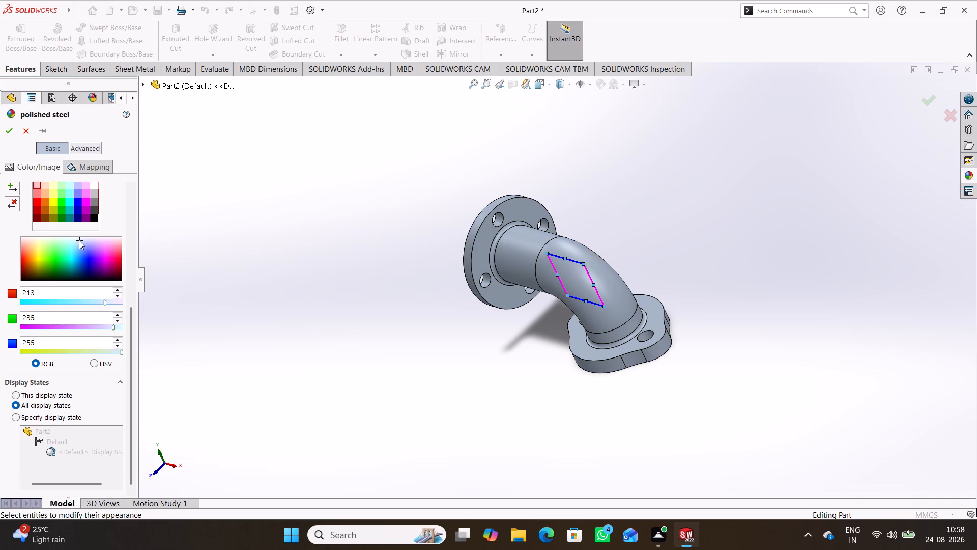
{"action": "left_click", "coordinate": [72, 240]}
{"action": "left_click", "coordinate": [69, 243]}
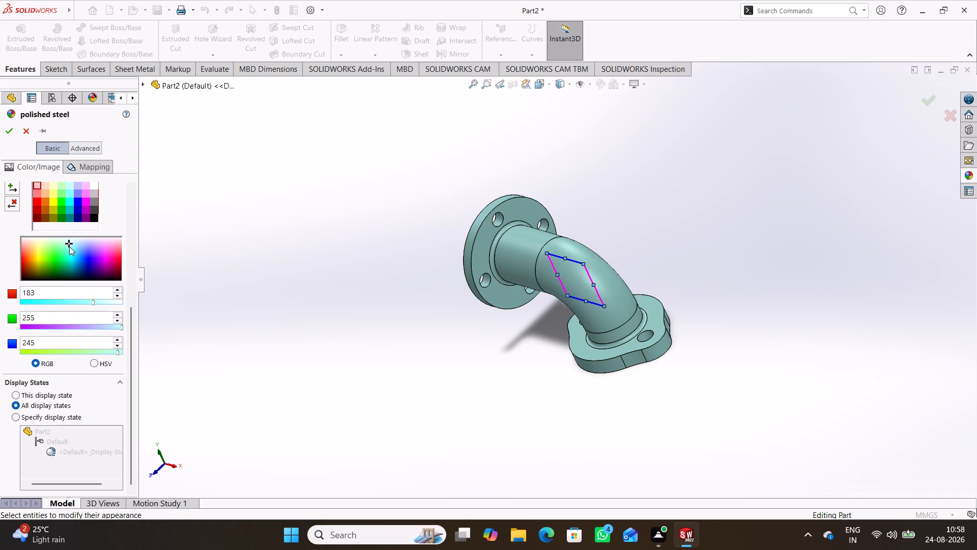
Set the polished steel appearance's colour to turquoise, RGB 117, 255, 244, and apply it to the part.
{"action": "left_click", "coordinate": [69, 246]}
{"action": "left_click", "coordinate": [76, 246]}
{"action": "double_click", "coordinate": [70, 249]}
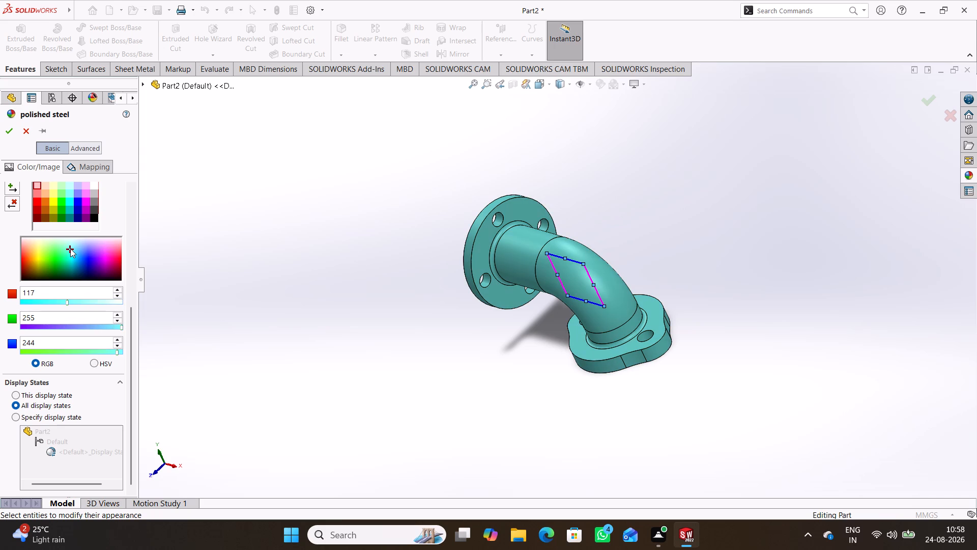
{"action": "left_click", "coordinate": [10, 140]}
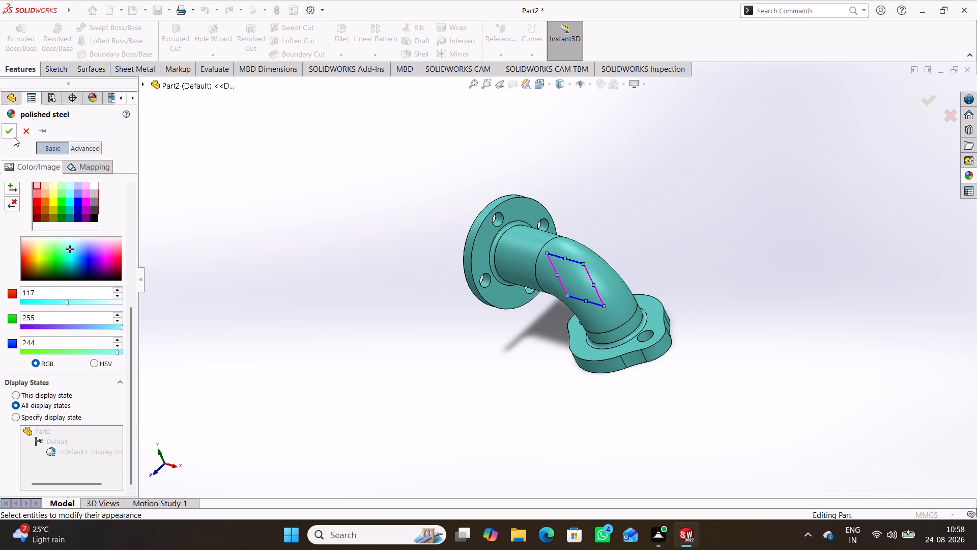
{"action": "left_click", "coordinate": [8, 131]}
Open the pipe sweep's path sketch to check its dimensions, and close it without changing anything.
{"action": "middle_click_drag", "start_coordinate": [319, 295], "coordinate": [371, 210]}
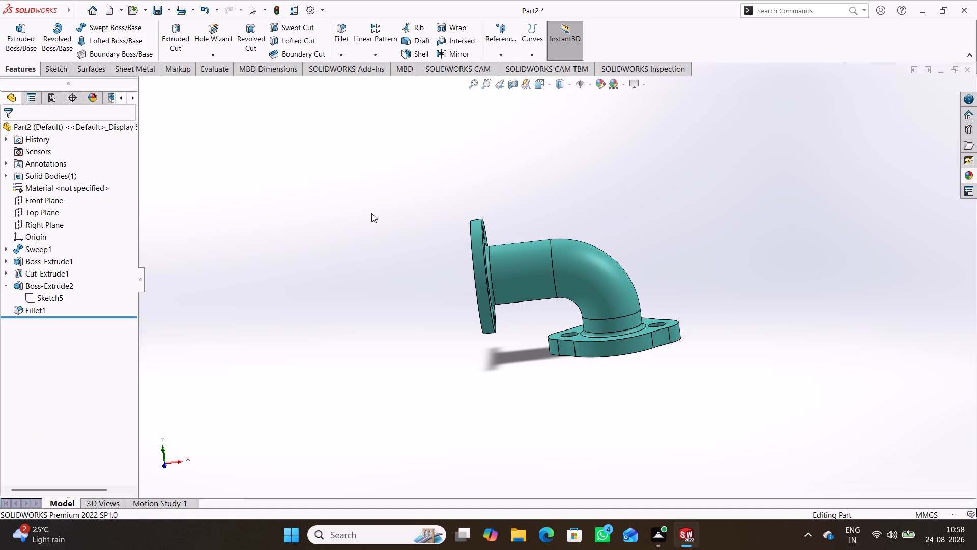
{"action": "key", "text": "ctrl+7"}
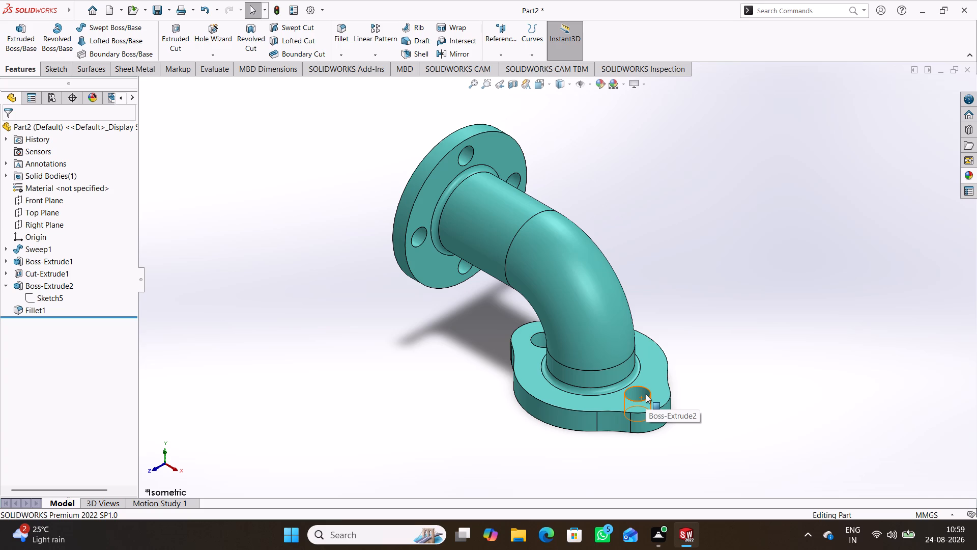
{"action": "left_click", "coordinate": [7, 248]}
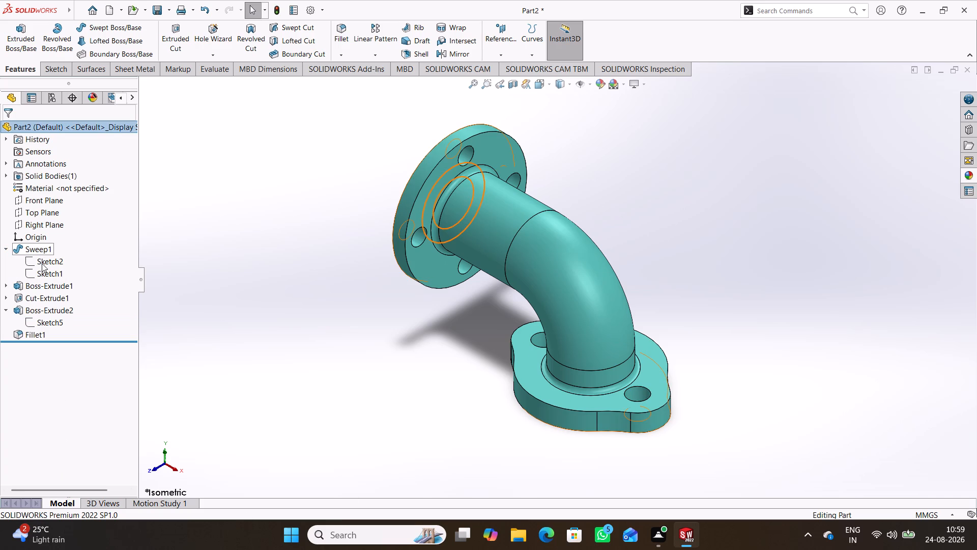
{"action": "left_click", "coordinate": [42, 274]}
{"action": "left_click", "coordinate": [51, 246]}
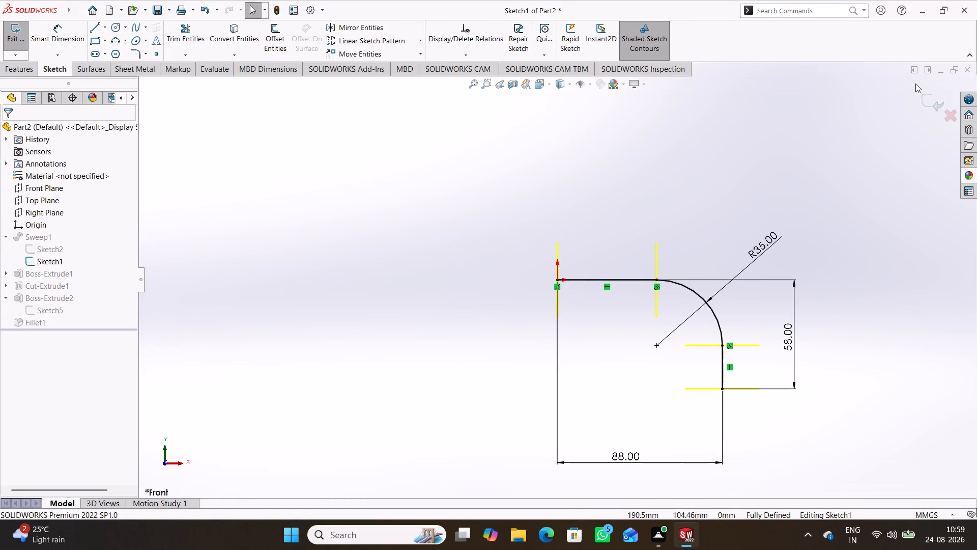
{"action": "left_click", "coordinate": [927, 107]}
{"action": "left_click", "coordinate": [833, 201]}
Save the part as "pipe elbow" in the solid works folder.
{"action": "middle_click_drag", "start_coordinate": [829, 204], "coordinate": [760, 270]}
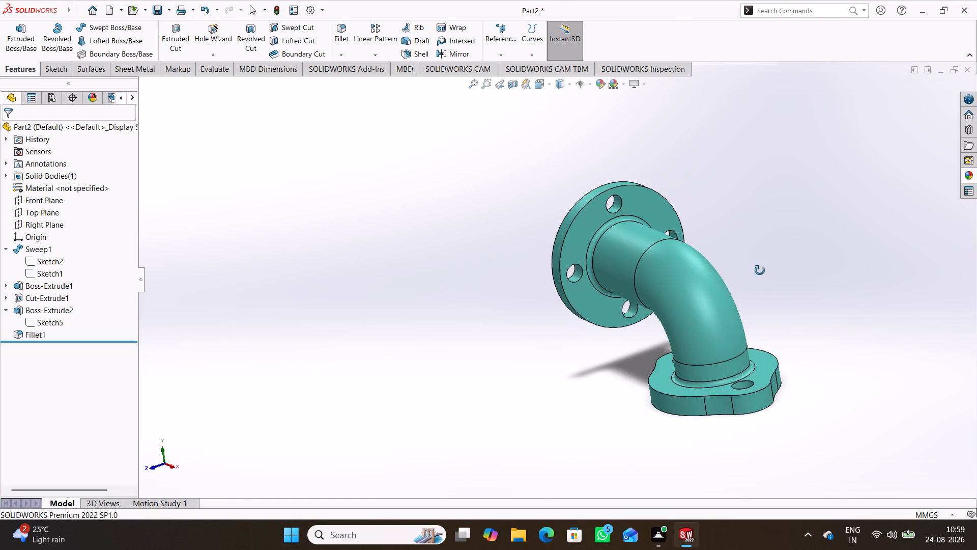
{"action": "middle_click_drag", "start_coordinate": [760, 270], "coordinate": [770, 296]}
{"action": "key", "text": "ctrl+s"}
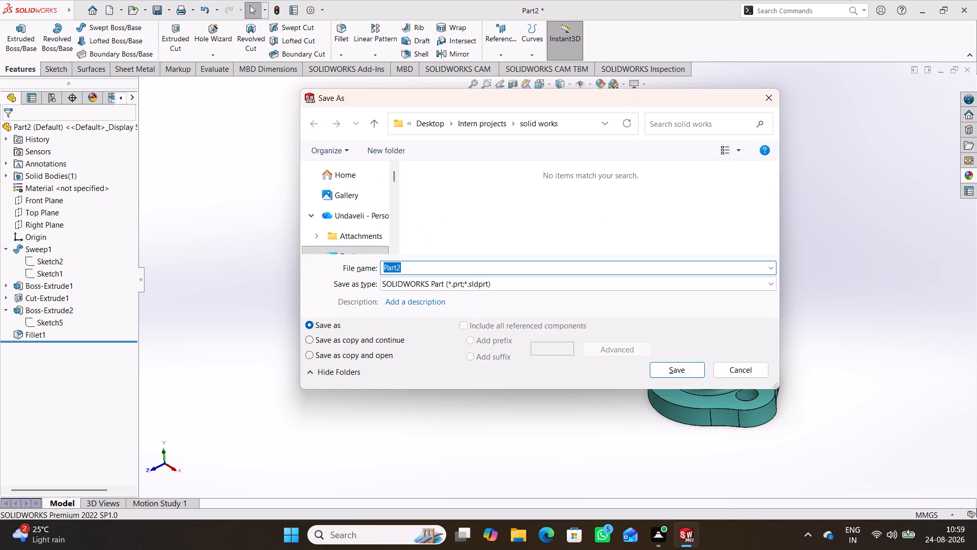
{"action": "type", "text": "pip"}
{"action": "type", "text": "e"}
{"action": "key", "text": "space"}
{"action": "type", "text": "elboe"}
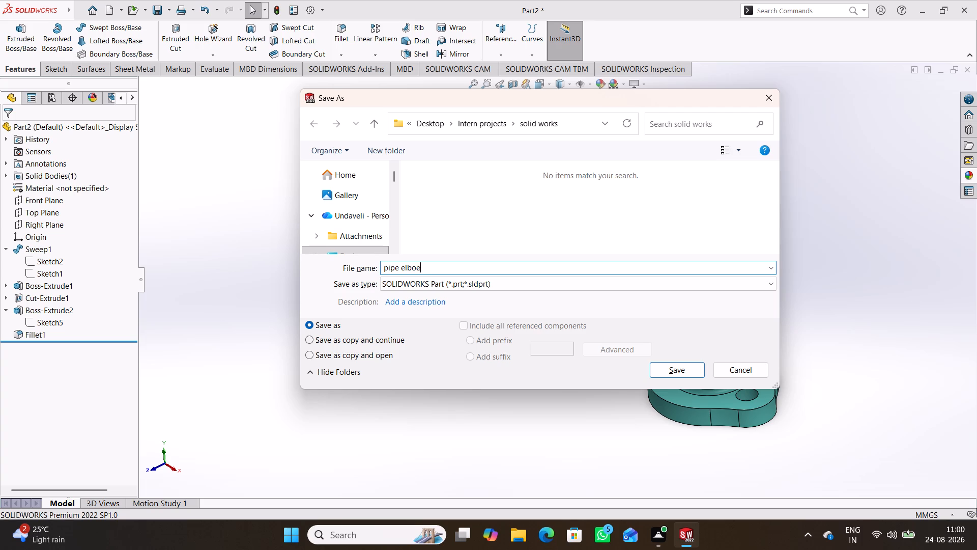
{"action": "key", "text": "BackSpace"}
{"action": "key", "text": "BackSpace"}
{"action": "type", "text": "ow"}
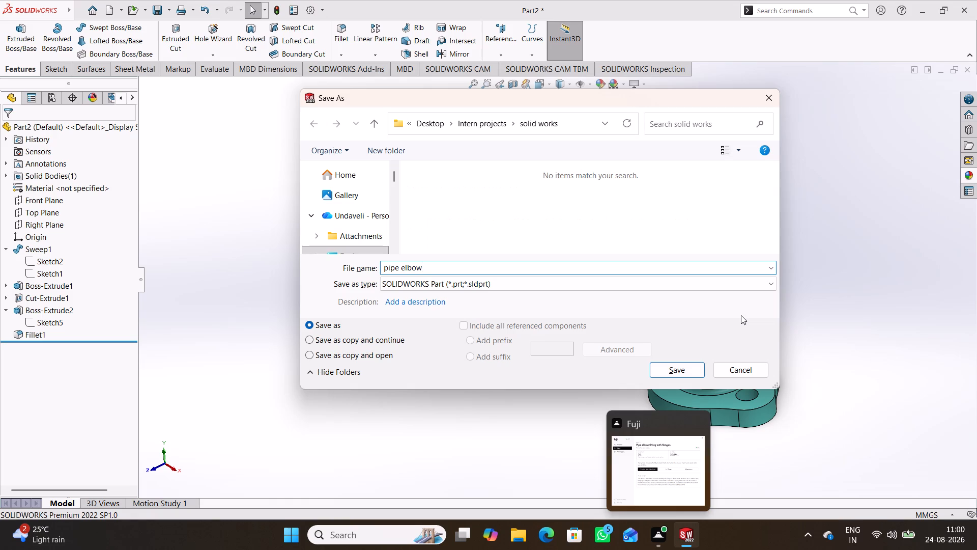
{"action": "left_click", "coordinate": [684, 374]}
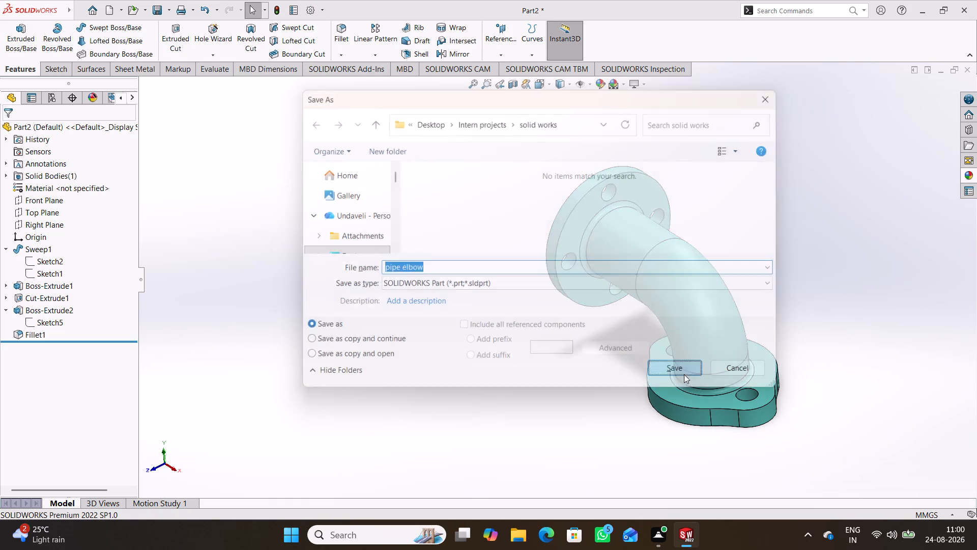
Create a new drawing document on a standard A3 (ISO) sheet with its sheet format displayed.
{"action": "key", "text": "ctrl+n"}
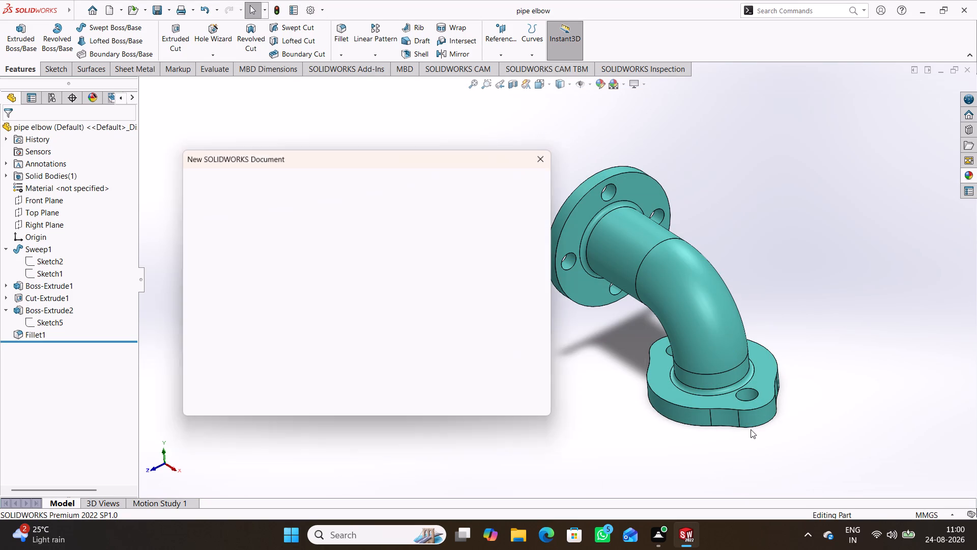
{"action": "key", "text": "Right"}
{"action": "key", "text": "Right"}
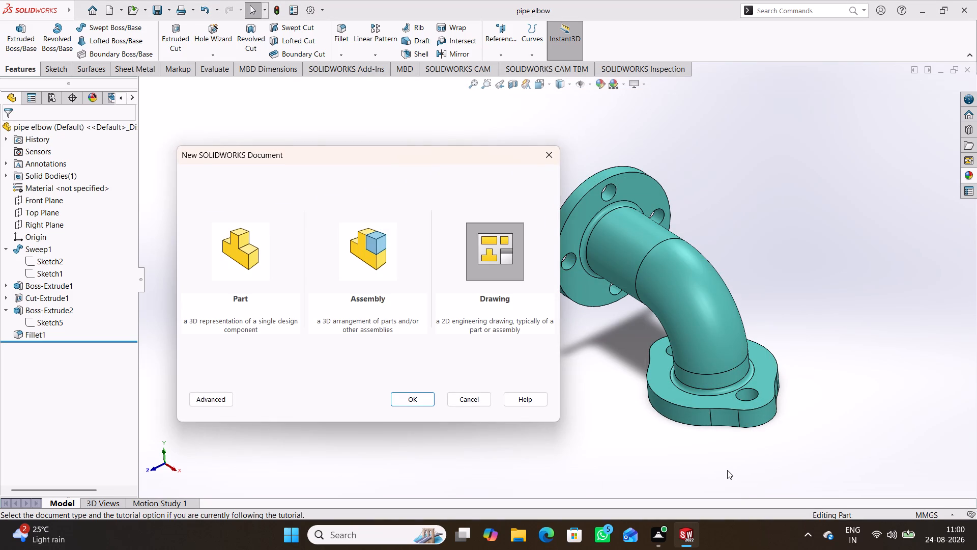
{"action": "key", "text": "Return"}
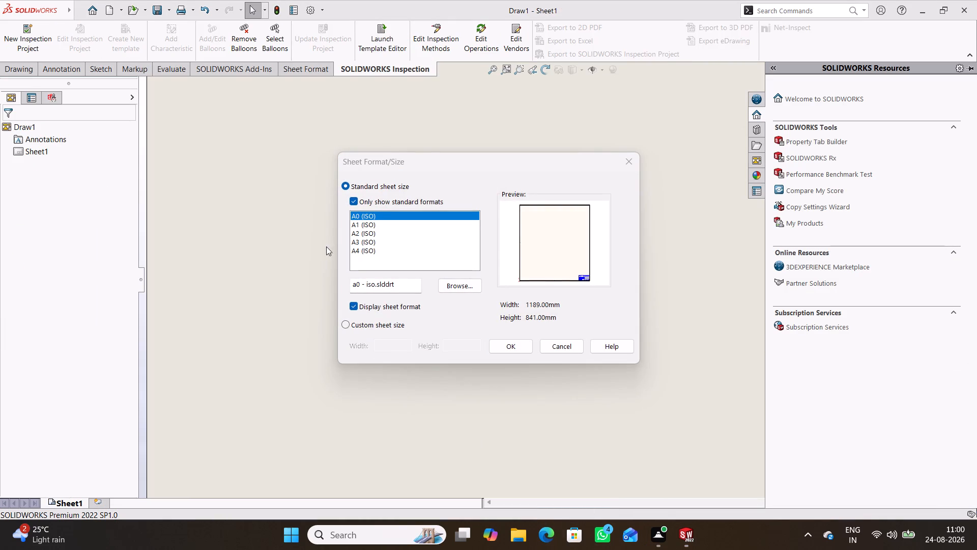
{"action": "left_click", "coordinate": [365, 238]}
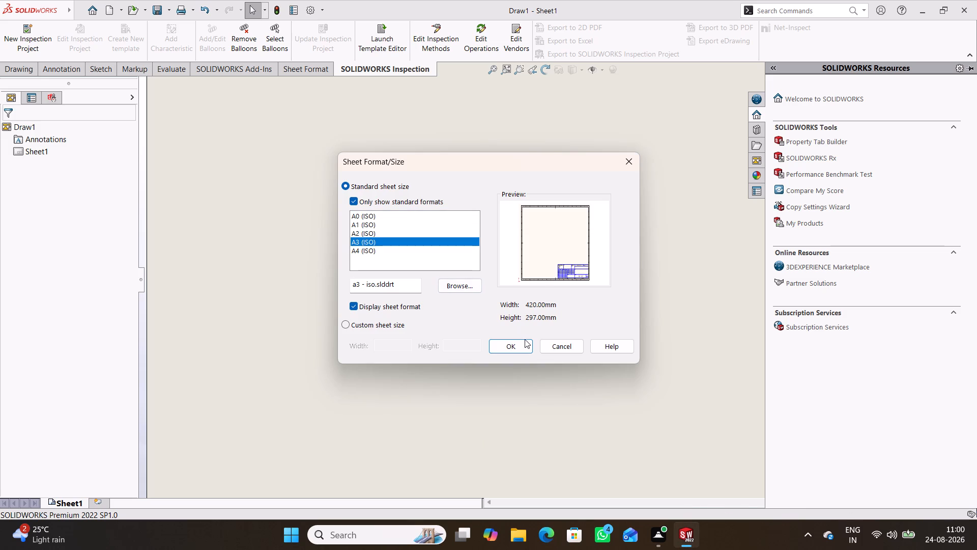
{"action": "left_click", "coordinate": [522, 346]}
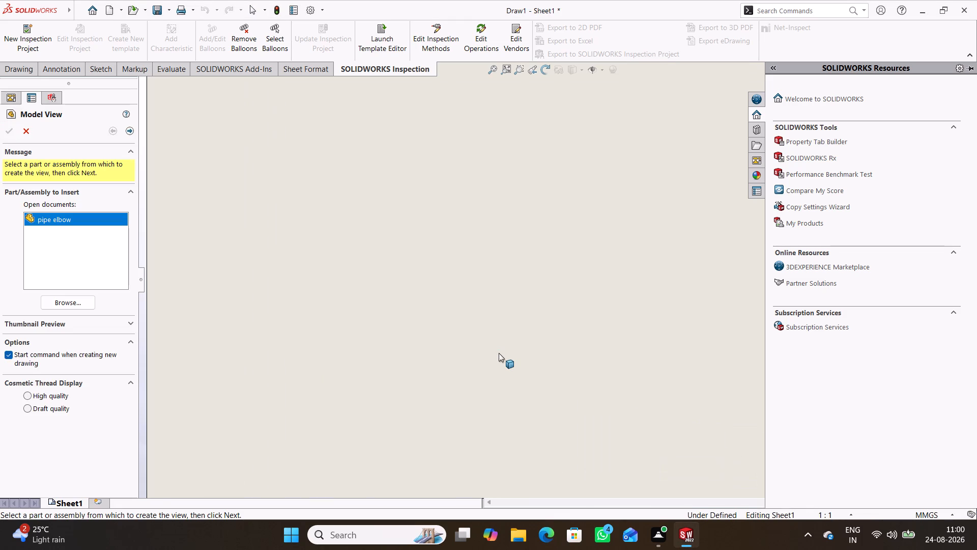
Insert a front model view of the pipe elbow part in the left half of the sheet.
{"action": "left_click", "coordinate": [499, 353]}
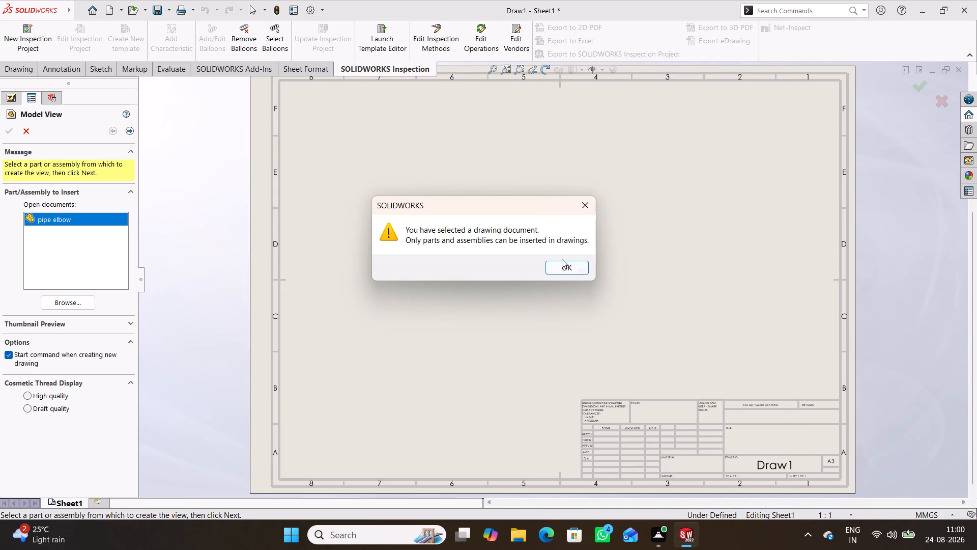
{"action": "left_click", "coordinate": [563, 267]}
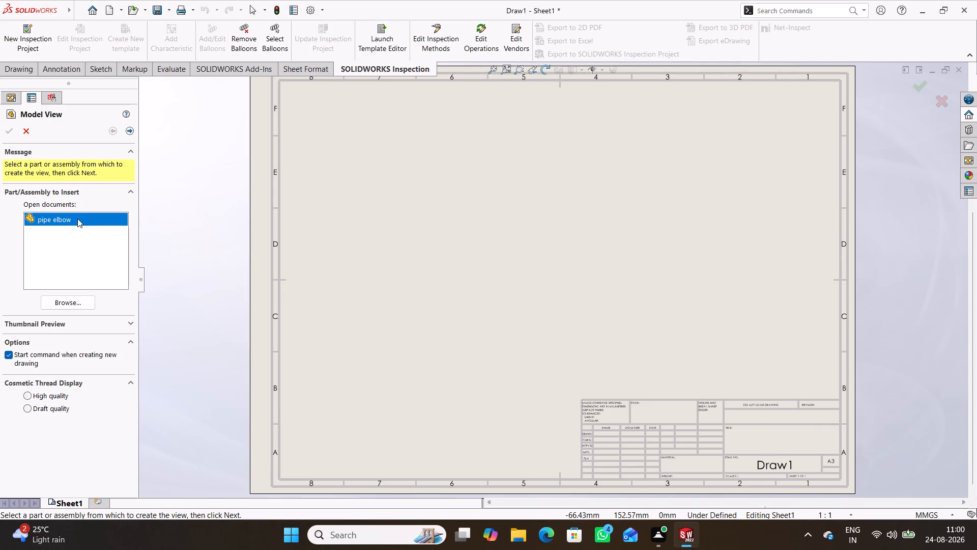
{"action": "double_click", "coordinate": [77, 218]}
{"action": "left_click", "coordinate": [62, 314]}
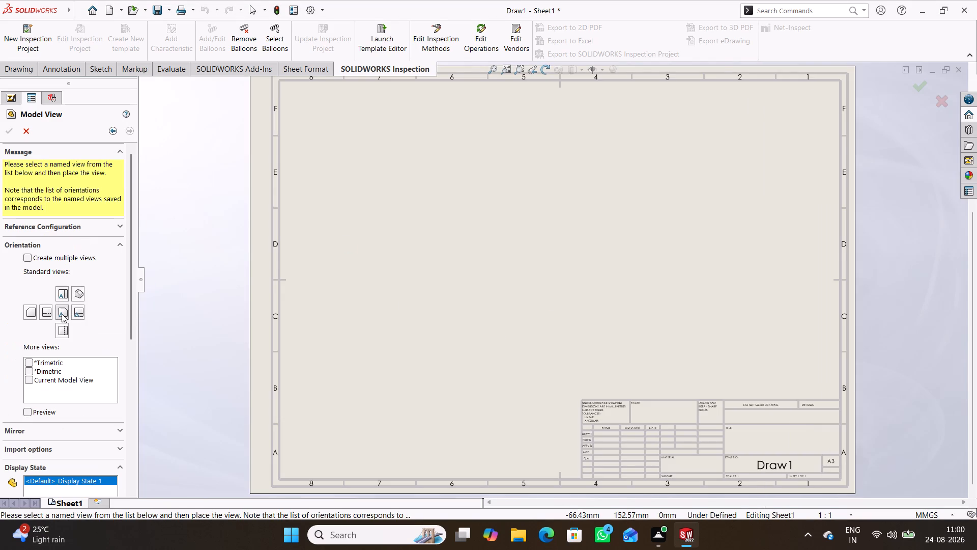
{"action": "left_click", "coordinate": [389, 258]}
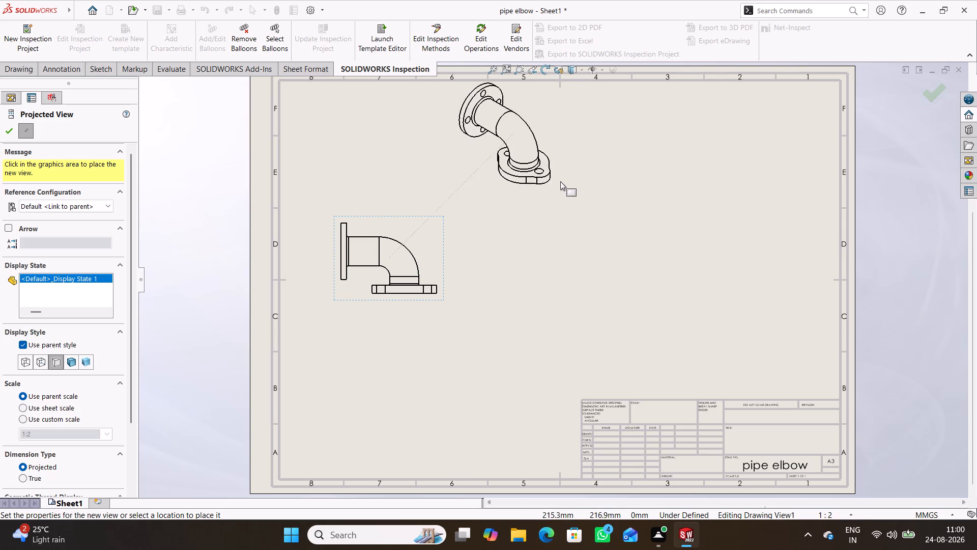
Project an isometric view from the front view, shaded with edges, and place it in the sheet's upper right area.
{"action": "left_click", "coordinate": [74, 361]}
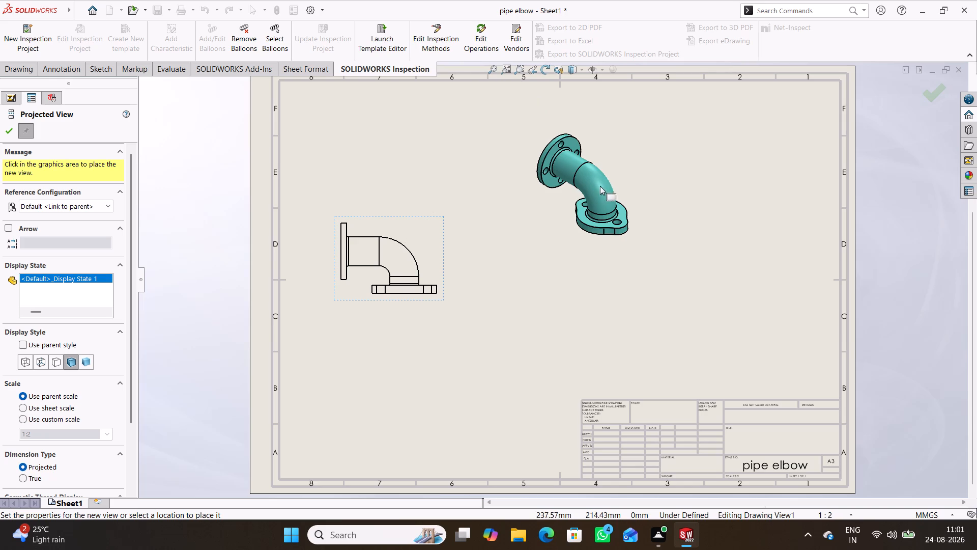
{"action": "left_click", "coordinate": [669, 167], "text": "ctrl"}
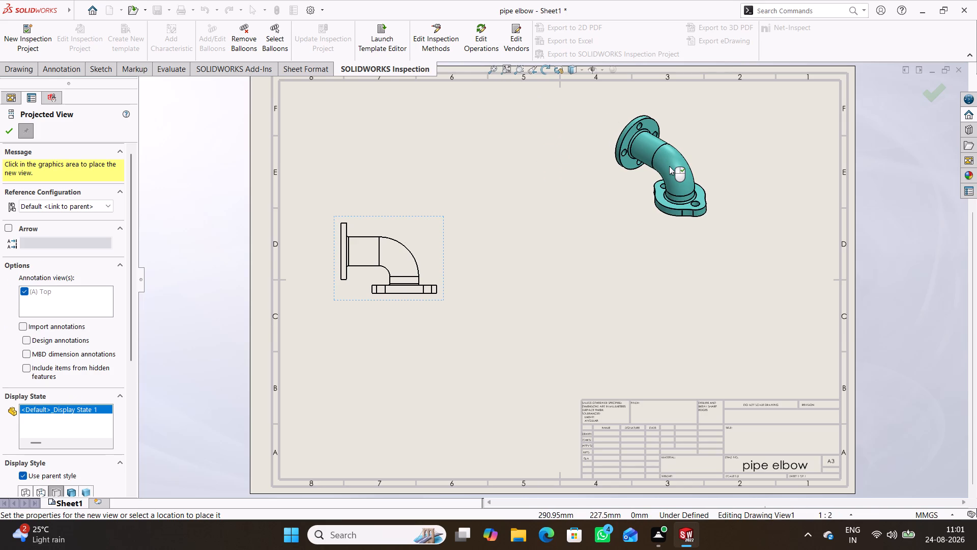
{"action": "left_click", "coordinate": [6, 129]}
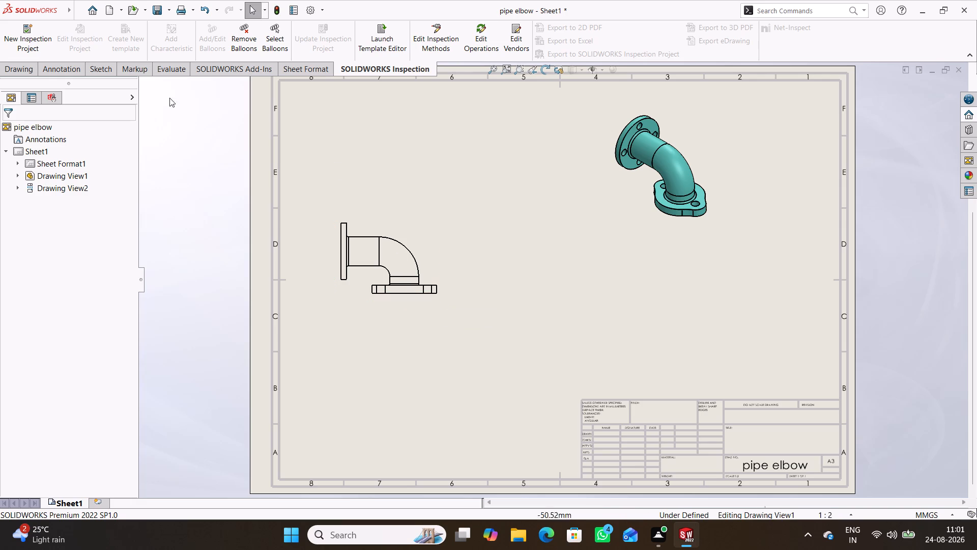
Add section view A-A with a vertical cutting line through the pipe beside the round flange, placed right of the front view.
{"action": "left_click", "coordinate": [27, 73]}
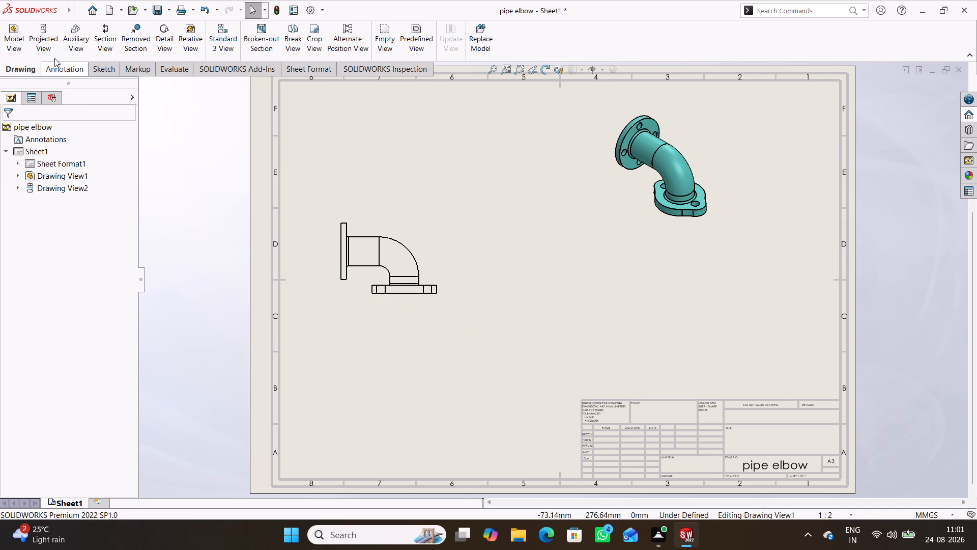
{"action": "left_click", "coordinate": [103, 41]}
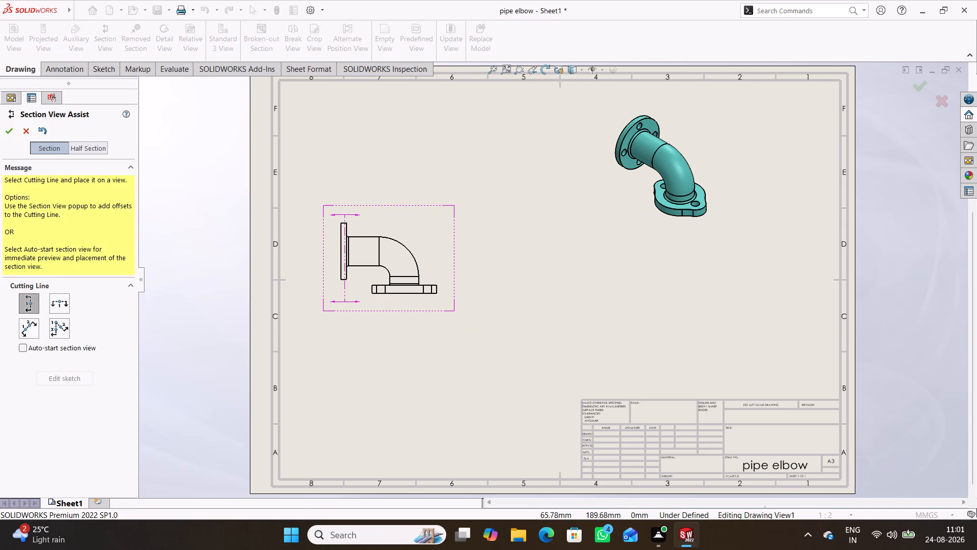
{"action": "left_click", "coordinate": [352, 251]}
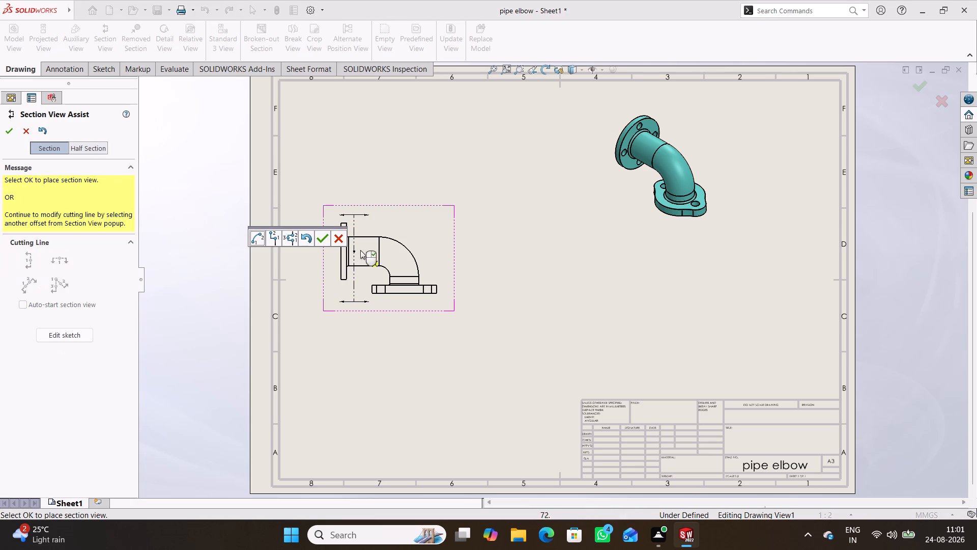
{"action": "left_click", "coordinate": [326, 237]}
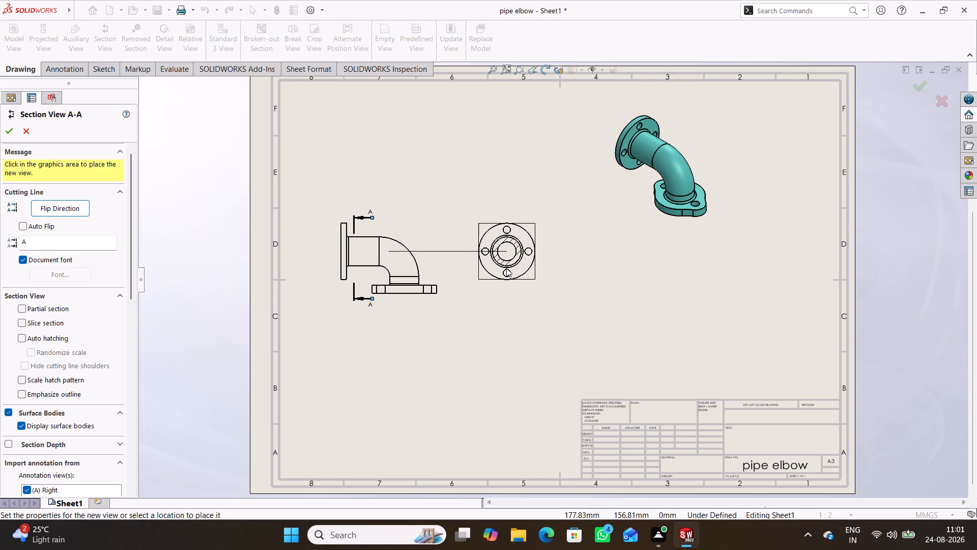
{"action": "left_click", "coordinate": [506, 268]}
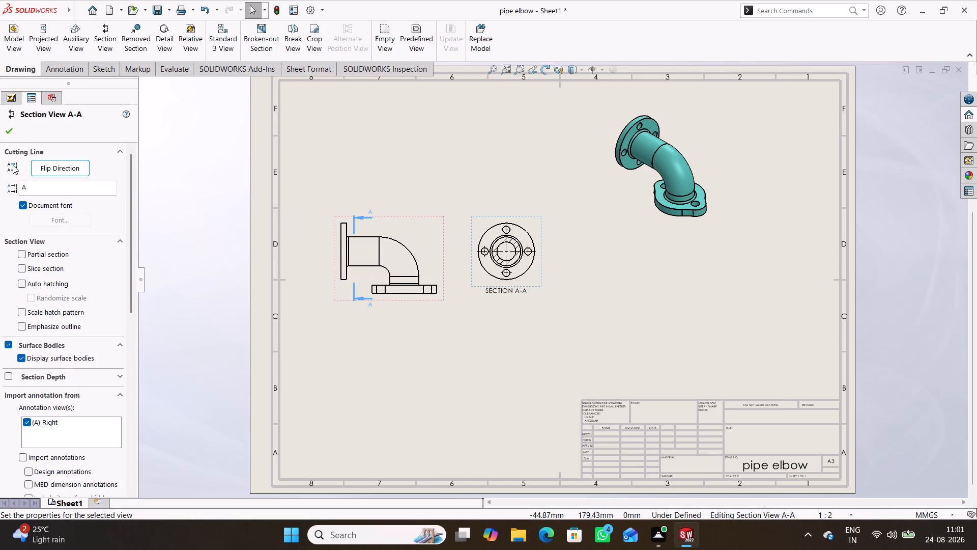
{"action": "left_click", "coordinate": [13, 133]}
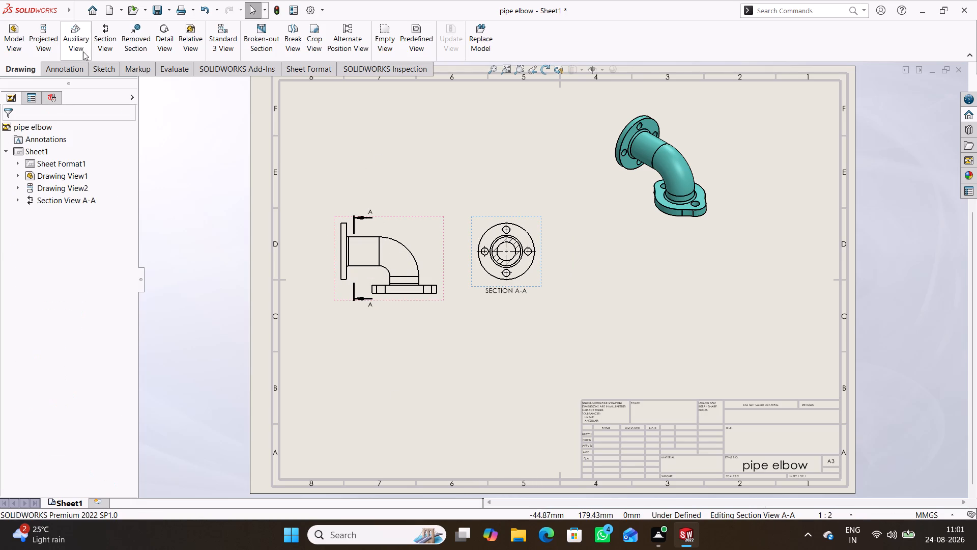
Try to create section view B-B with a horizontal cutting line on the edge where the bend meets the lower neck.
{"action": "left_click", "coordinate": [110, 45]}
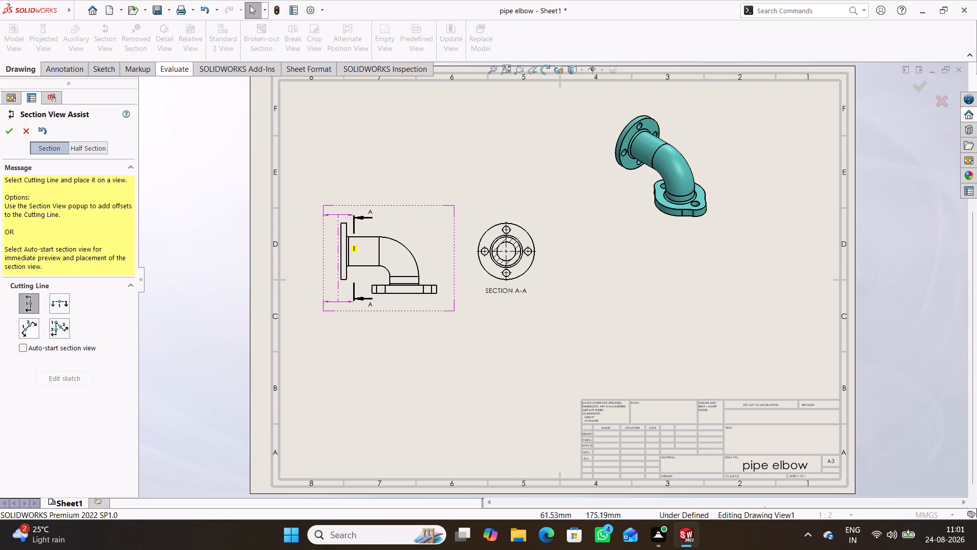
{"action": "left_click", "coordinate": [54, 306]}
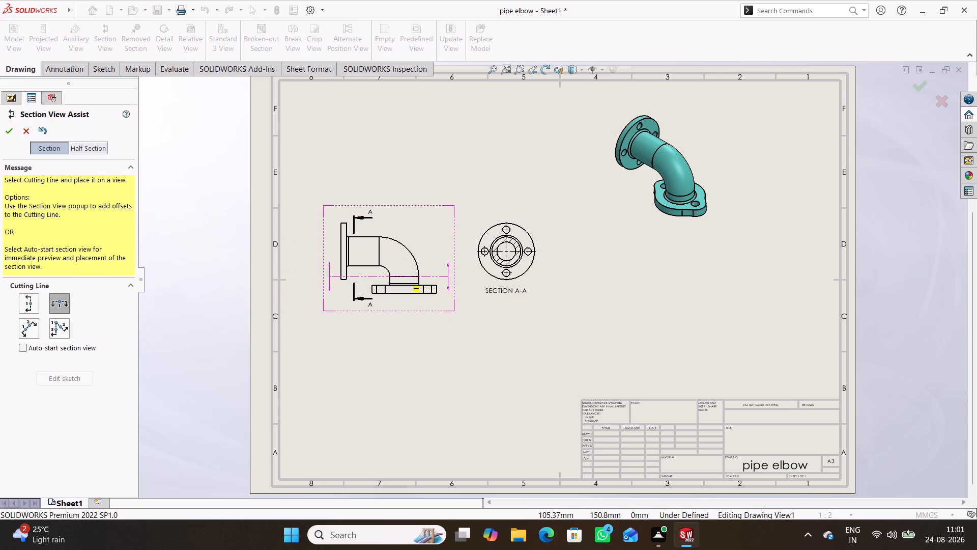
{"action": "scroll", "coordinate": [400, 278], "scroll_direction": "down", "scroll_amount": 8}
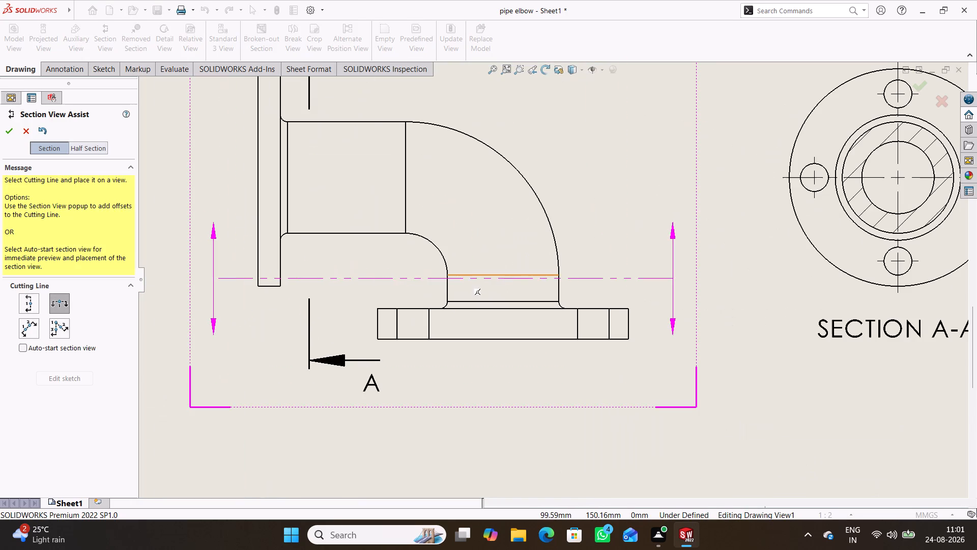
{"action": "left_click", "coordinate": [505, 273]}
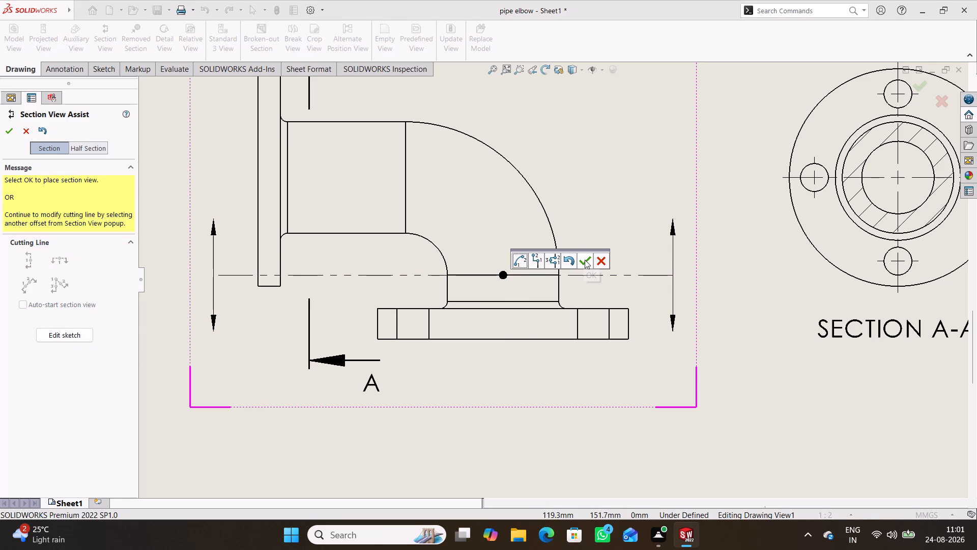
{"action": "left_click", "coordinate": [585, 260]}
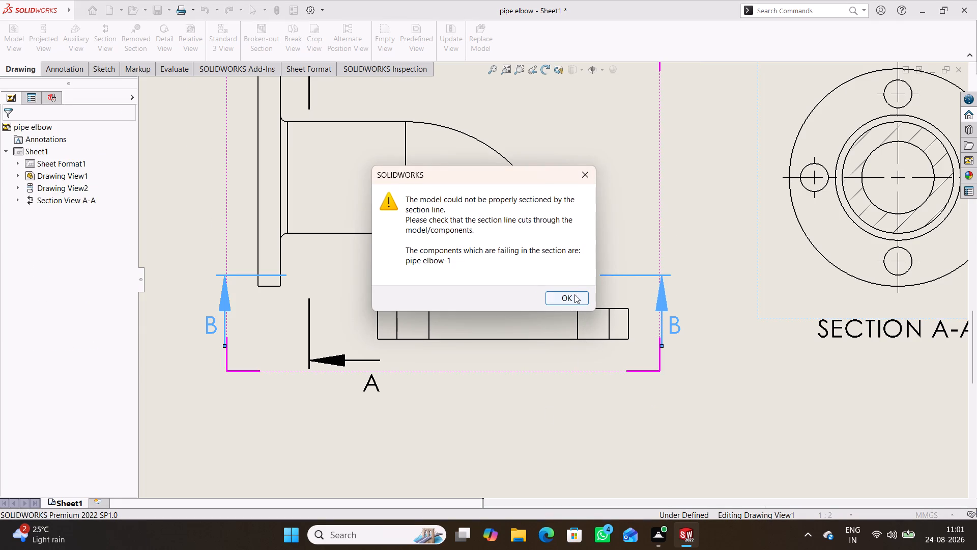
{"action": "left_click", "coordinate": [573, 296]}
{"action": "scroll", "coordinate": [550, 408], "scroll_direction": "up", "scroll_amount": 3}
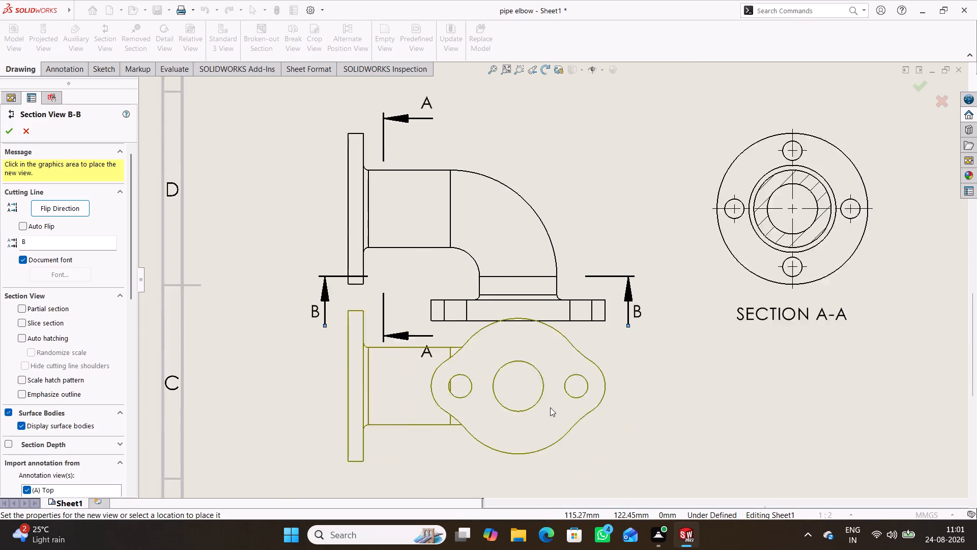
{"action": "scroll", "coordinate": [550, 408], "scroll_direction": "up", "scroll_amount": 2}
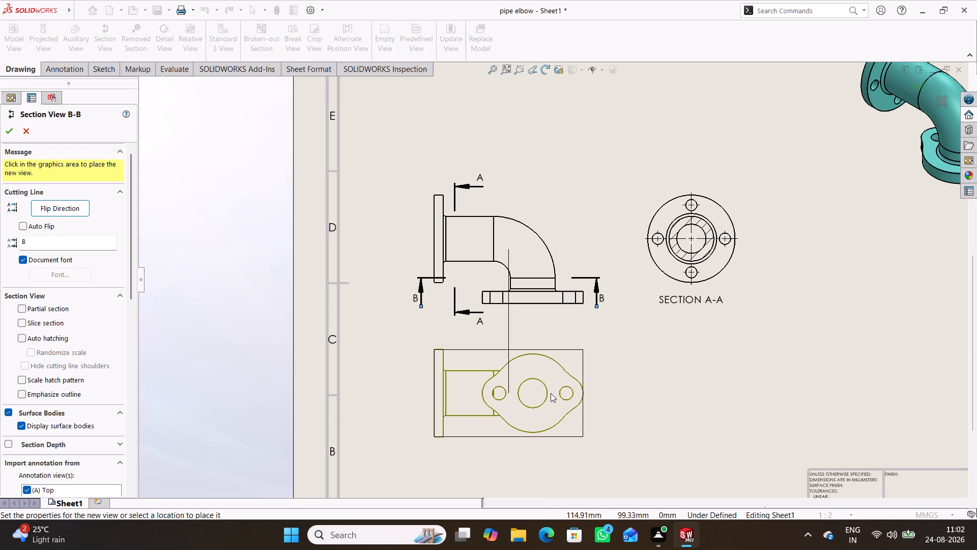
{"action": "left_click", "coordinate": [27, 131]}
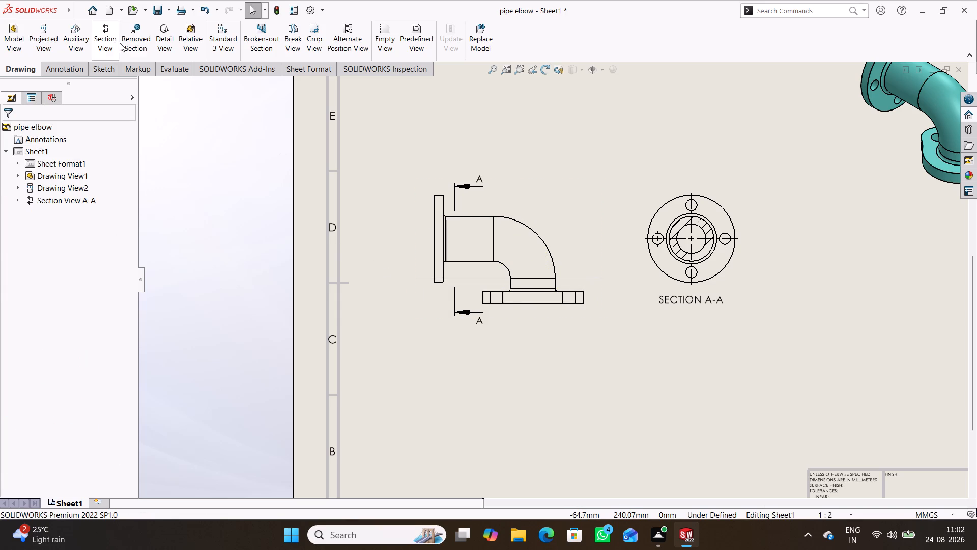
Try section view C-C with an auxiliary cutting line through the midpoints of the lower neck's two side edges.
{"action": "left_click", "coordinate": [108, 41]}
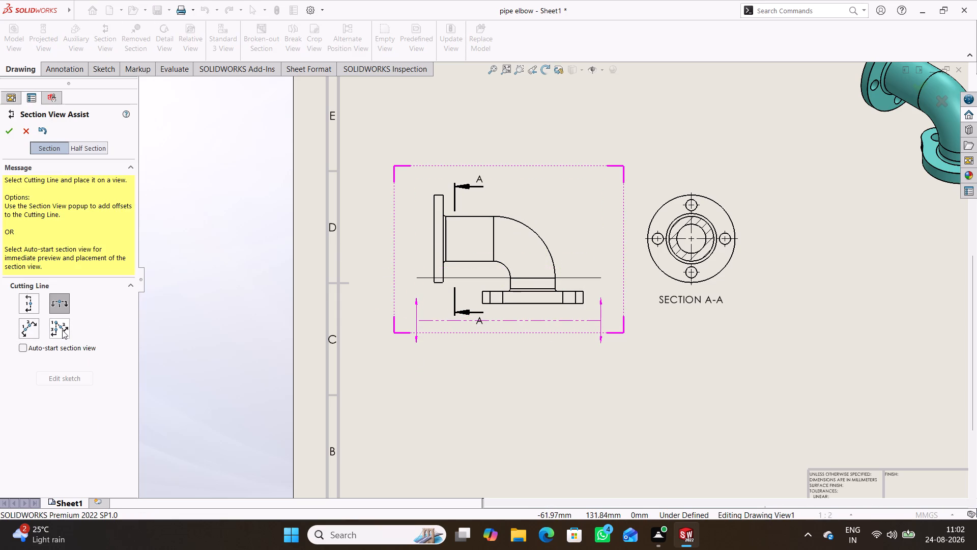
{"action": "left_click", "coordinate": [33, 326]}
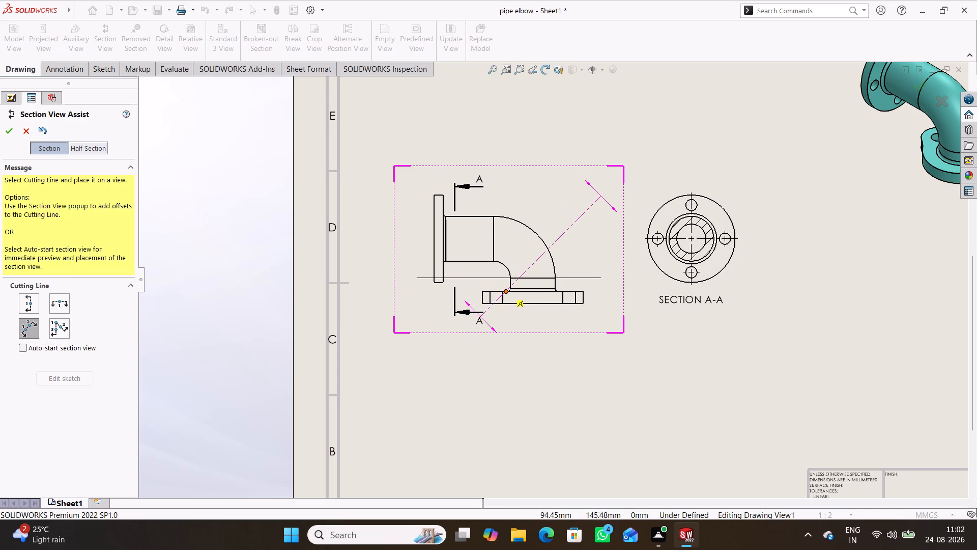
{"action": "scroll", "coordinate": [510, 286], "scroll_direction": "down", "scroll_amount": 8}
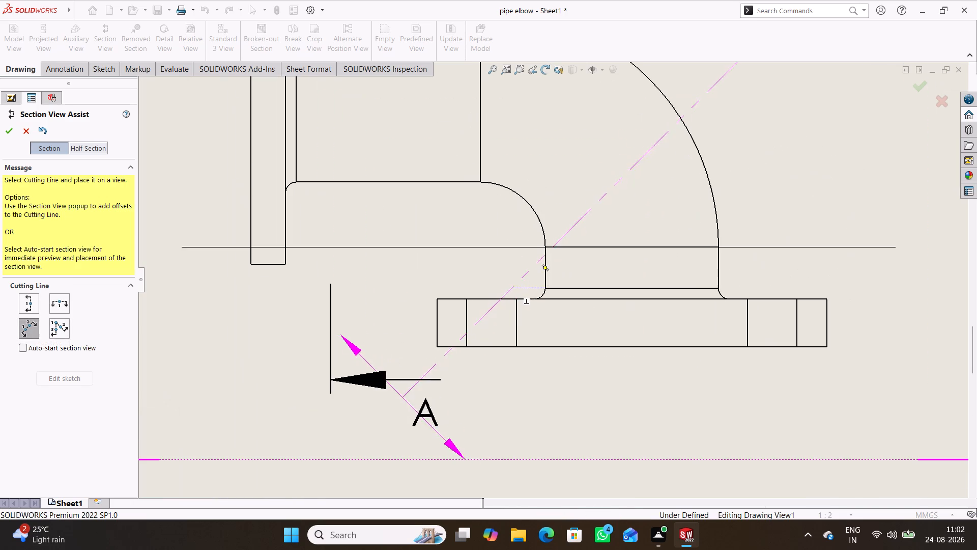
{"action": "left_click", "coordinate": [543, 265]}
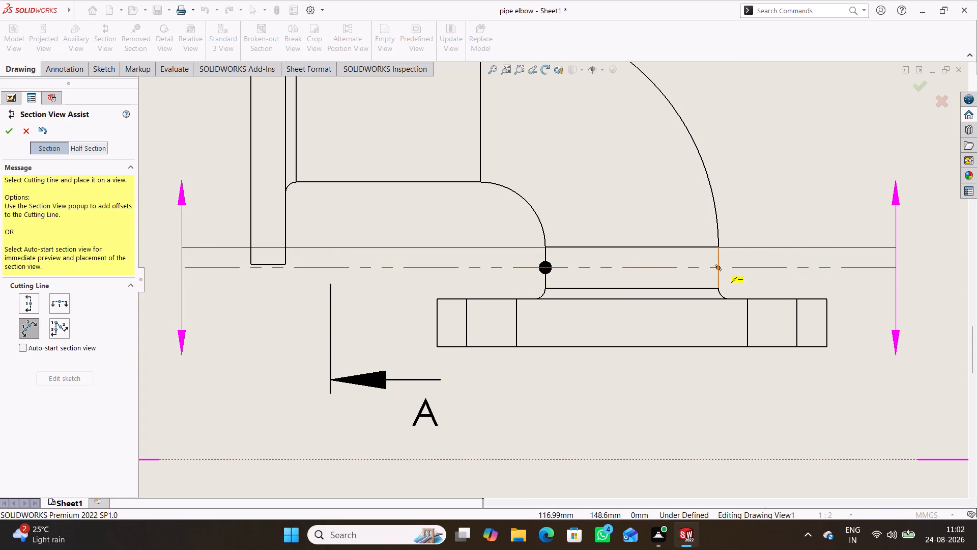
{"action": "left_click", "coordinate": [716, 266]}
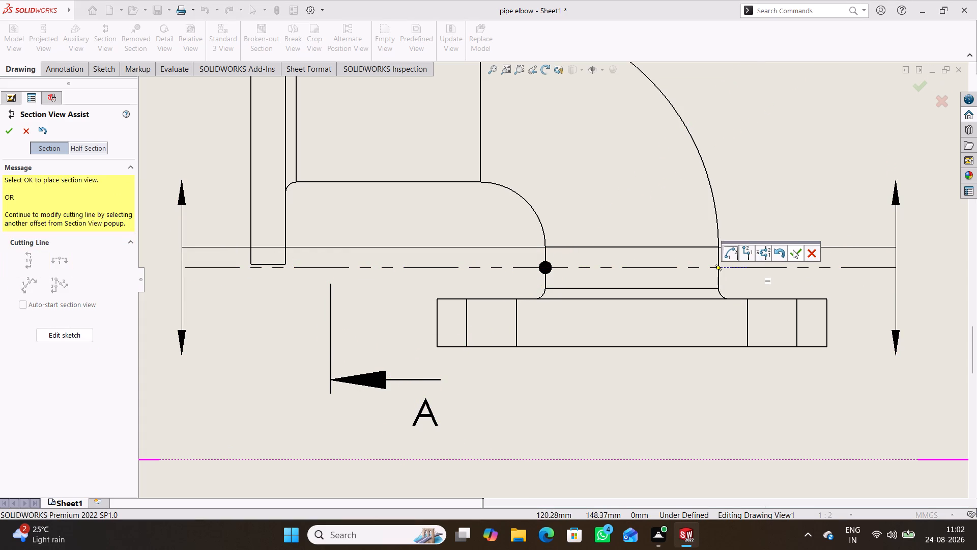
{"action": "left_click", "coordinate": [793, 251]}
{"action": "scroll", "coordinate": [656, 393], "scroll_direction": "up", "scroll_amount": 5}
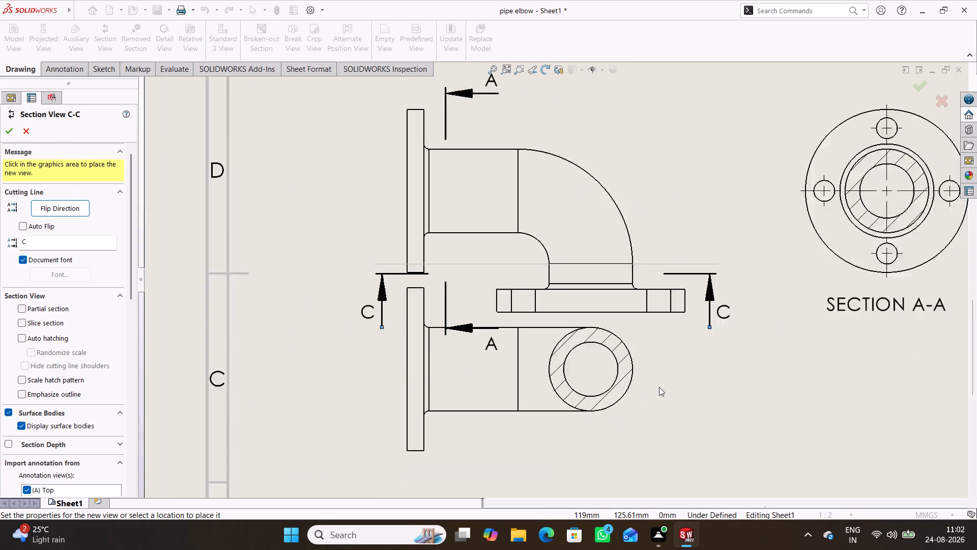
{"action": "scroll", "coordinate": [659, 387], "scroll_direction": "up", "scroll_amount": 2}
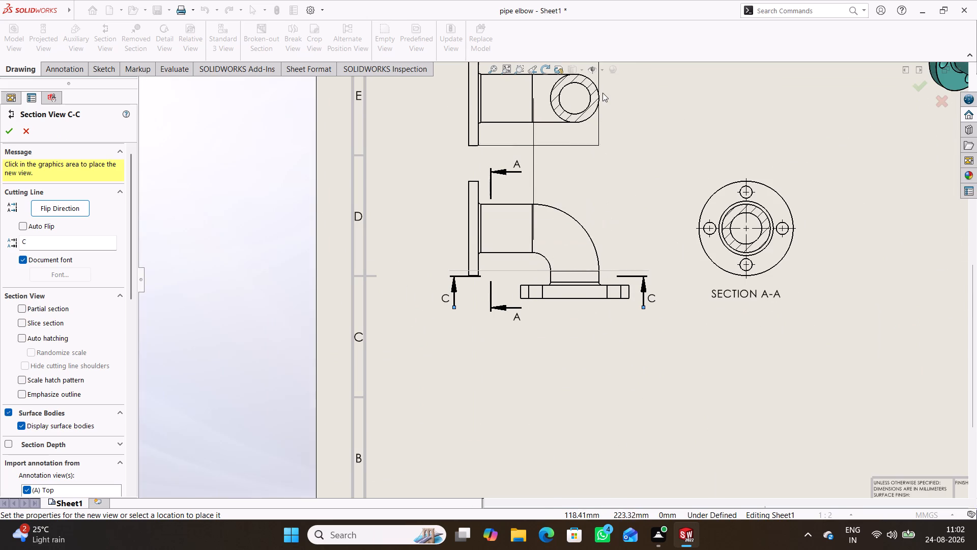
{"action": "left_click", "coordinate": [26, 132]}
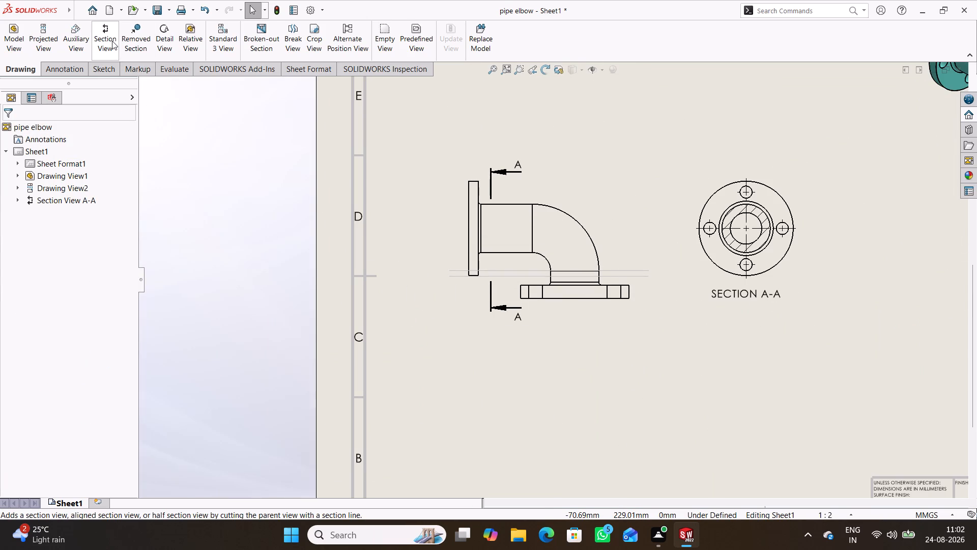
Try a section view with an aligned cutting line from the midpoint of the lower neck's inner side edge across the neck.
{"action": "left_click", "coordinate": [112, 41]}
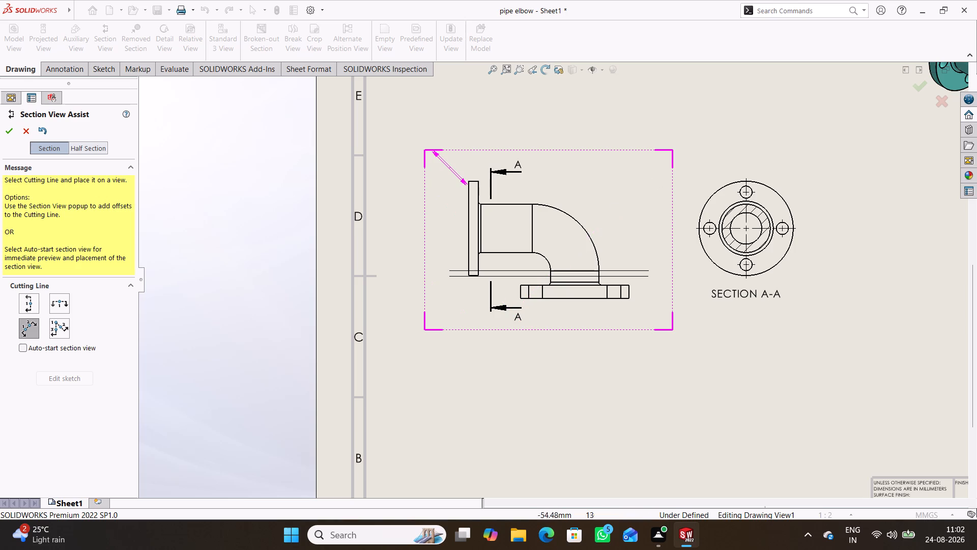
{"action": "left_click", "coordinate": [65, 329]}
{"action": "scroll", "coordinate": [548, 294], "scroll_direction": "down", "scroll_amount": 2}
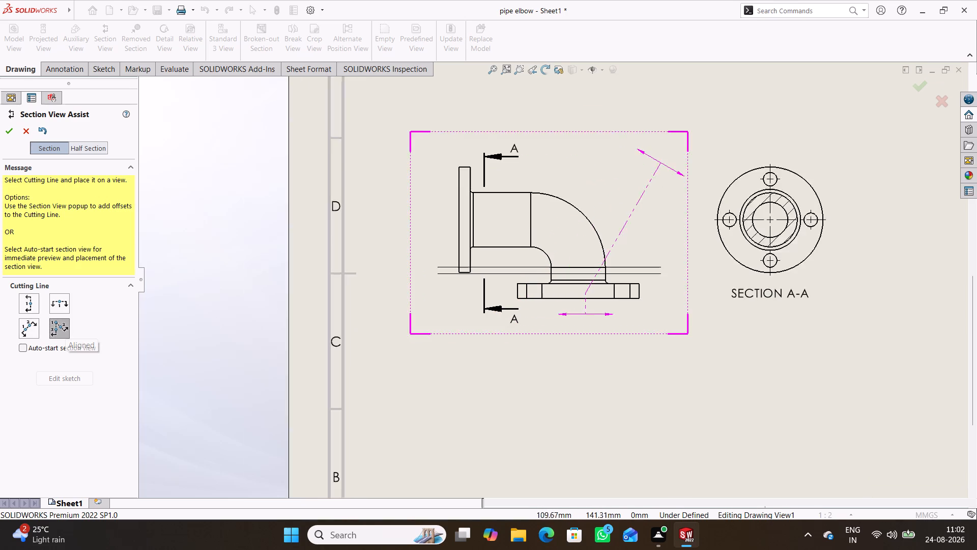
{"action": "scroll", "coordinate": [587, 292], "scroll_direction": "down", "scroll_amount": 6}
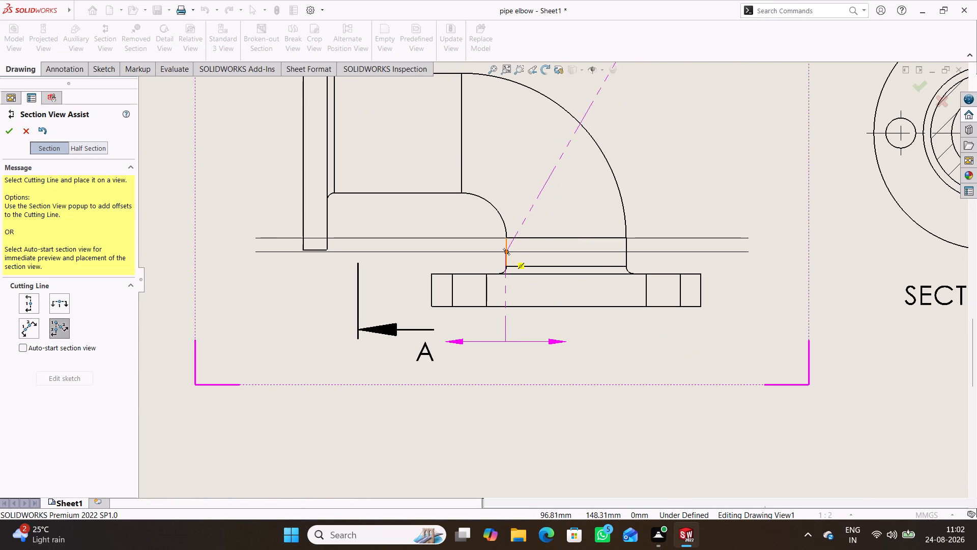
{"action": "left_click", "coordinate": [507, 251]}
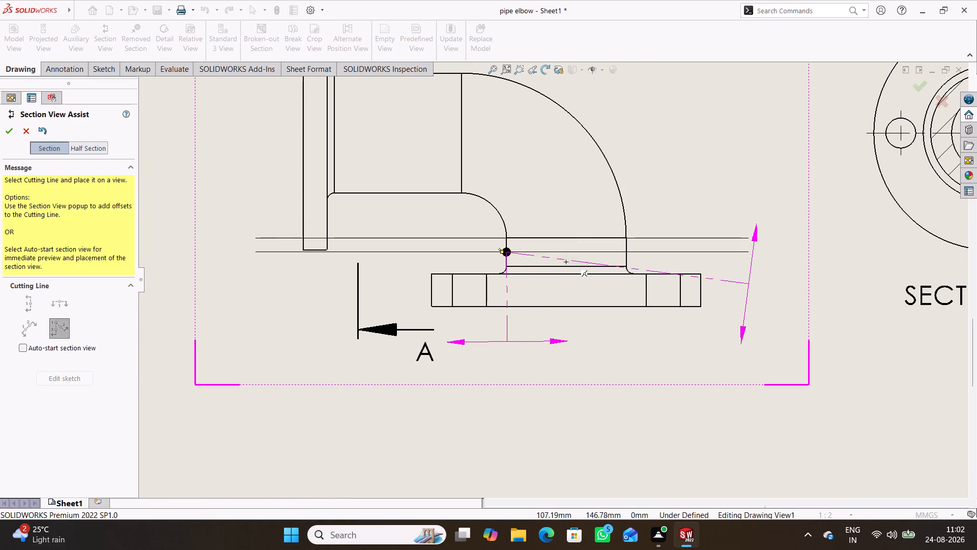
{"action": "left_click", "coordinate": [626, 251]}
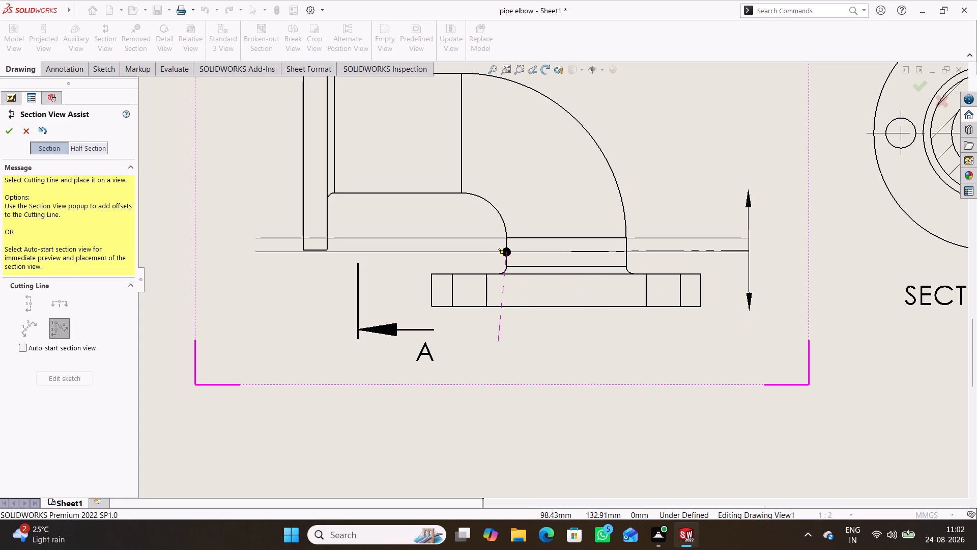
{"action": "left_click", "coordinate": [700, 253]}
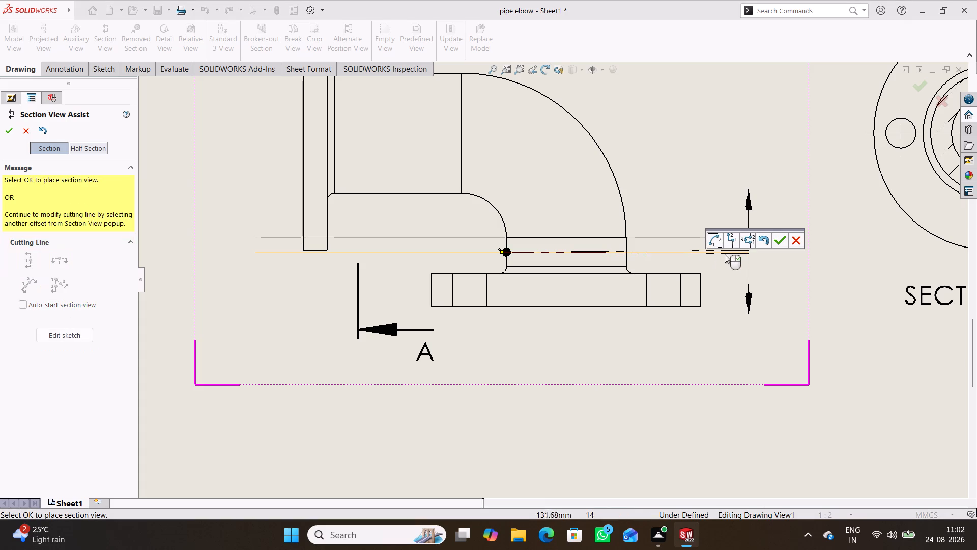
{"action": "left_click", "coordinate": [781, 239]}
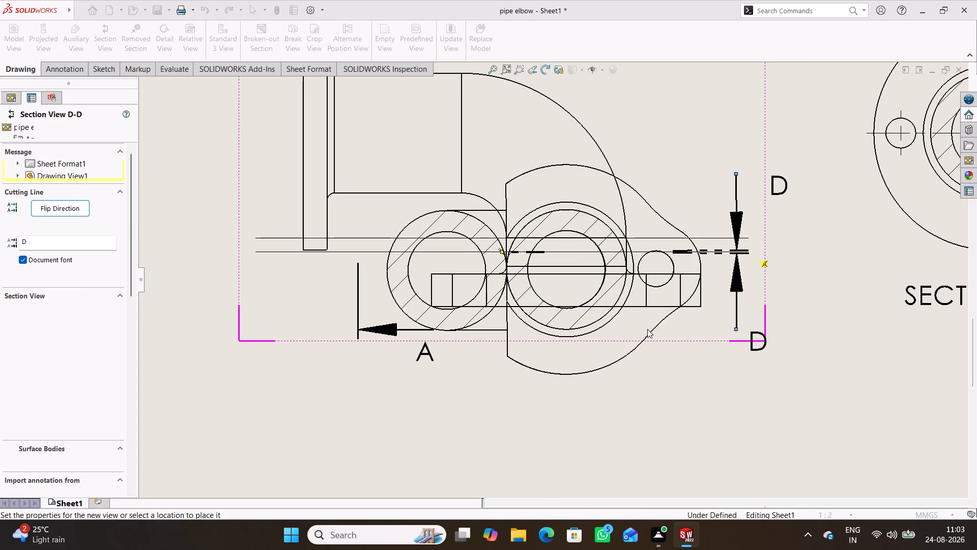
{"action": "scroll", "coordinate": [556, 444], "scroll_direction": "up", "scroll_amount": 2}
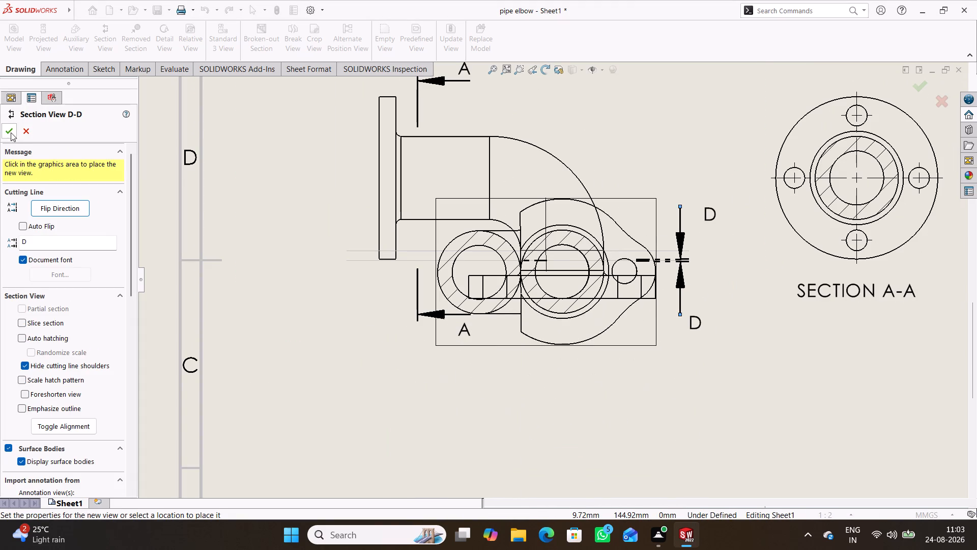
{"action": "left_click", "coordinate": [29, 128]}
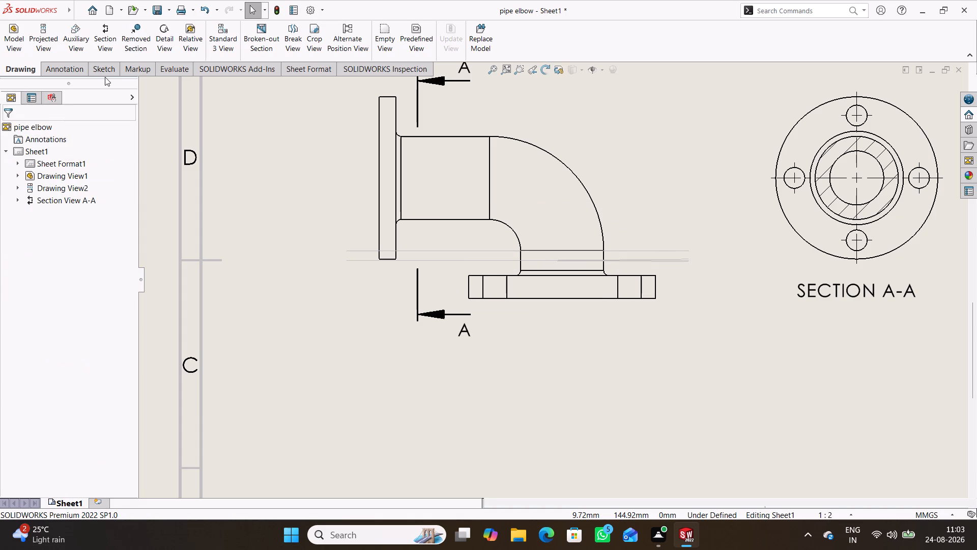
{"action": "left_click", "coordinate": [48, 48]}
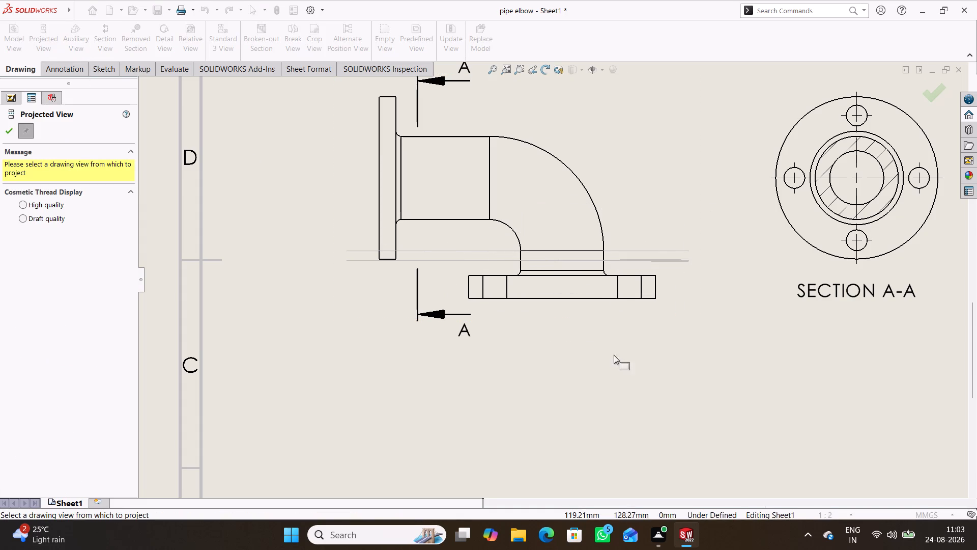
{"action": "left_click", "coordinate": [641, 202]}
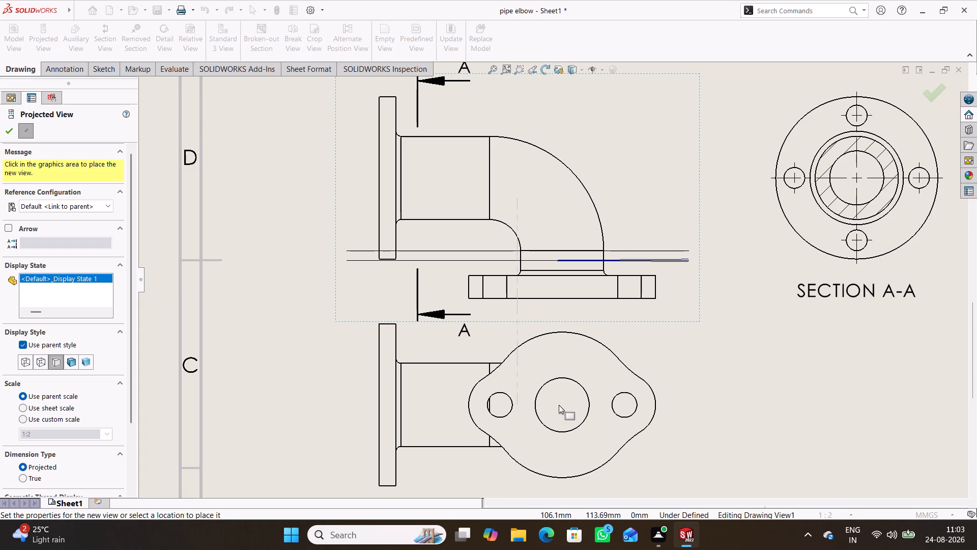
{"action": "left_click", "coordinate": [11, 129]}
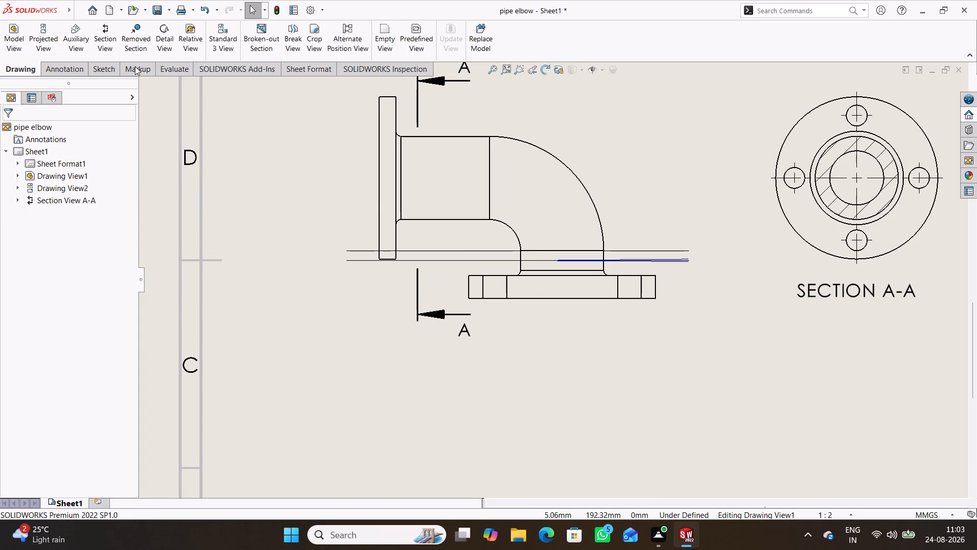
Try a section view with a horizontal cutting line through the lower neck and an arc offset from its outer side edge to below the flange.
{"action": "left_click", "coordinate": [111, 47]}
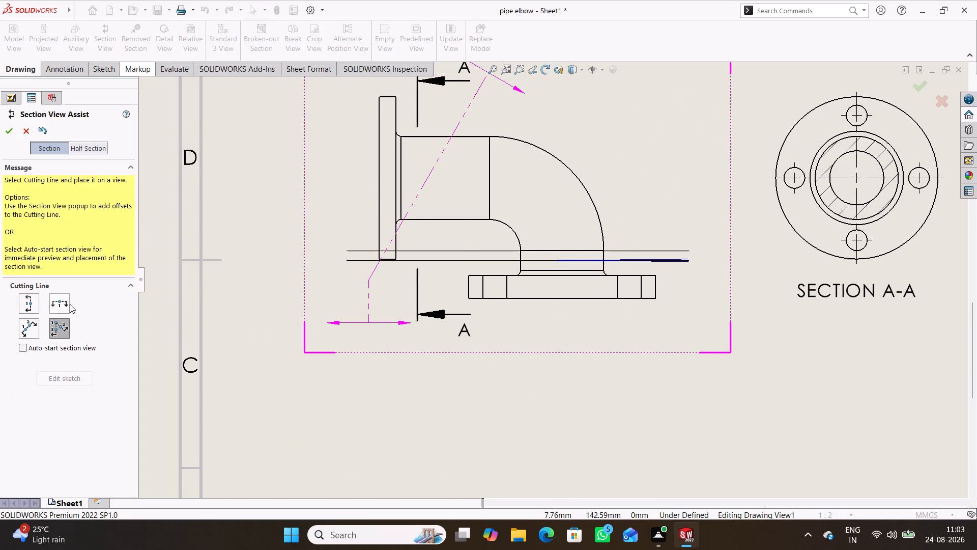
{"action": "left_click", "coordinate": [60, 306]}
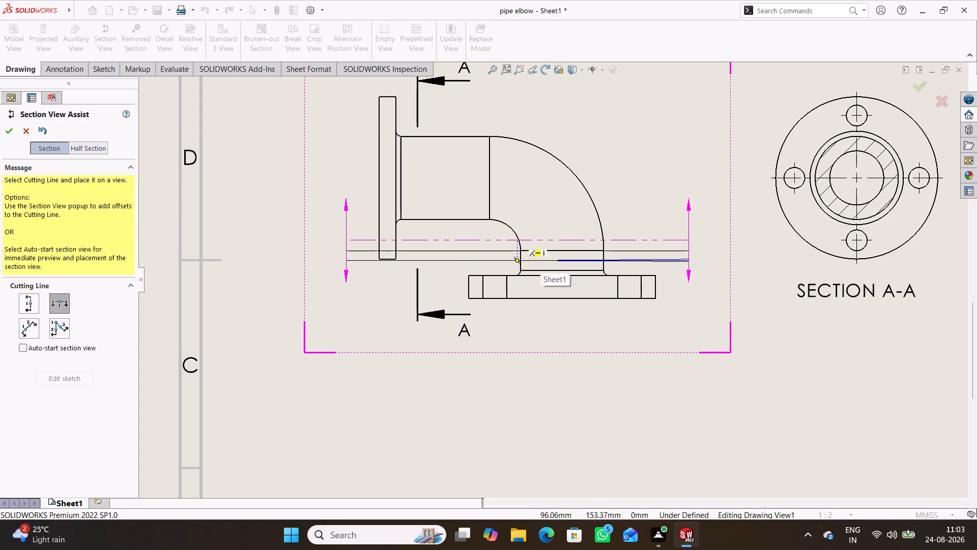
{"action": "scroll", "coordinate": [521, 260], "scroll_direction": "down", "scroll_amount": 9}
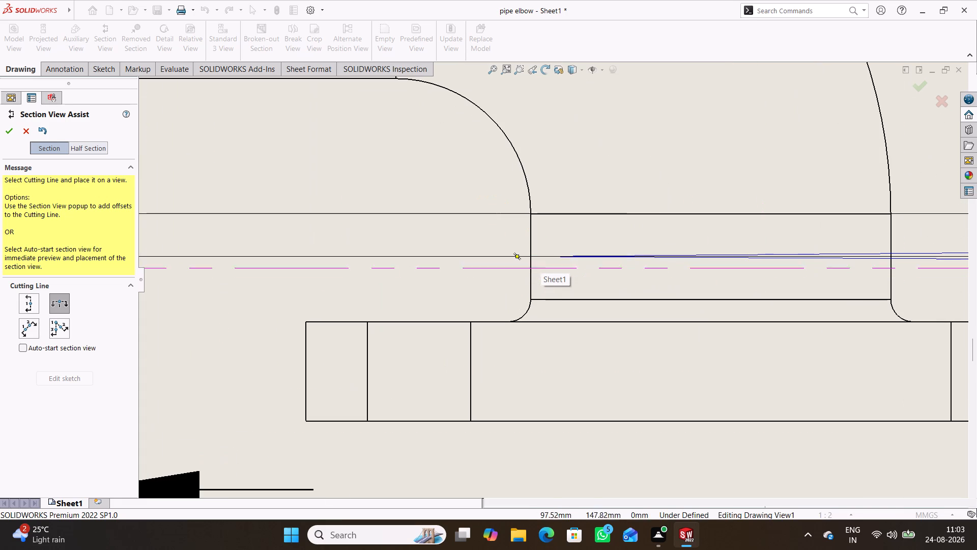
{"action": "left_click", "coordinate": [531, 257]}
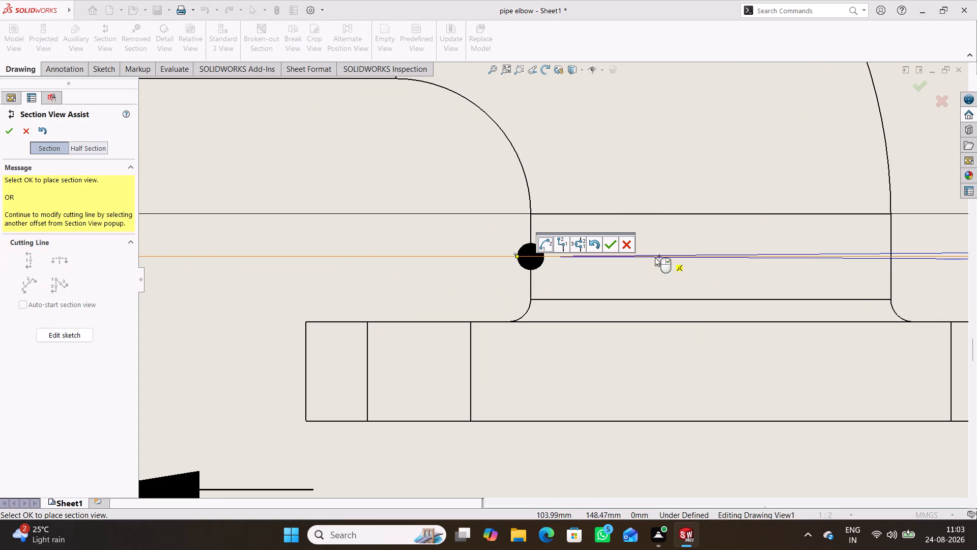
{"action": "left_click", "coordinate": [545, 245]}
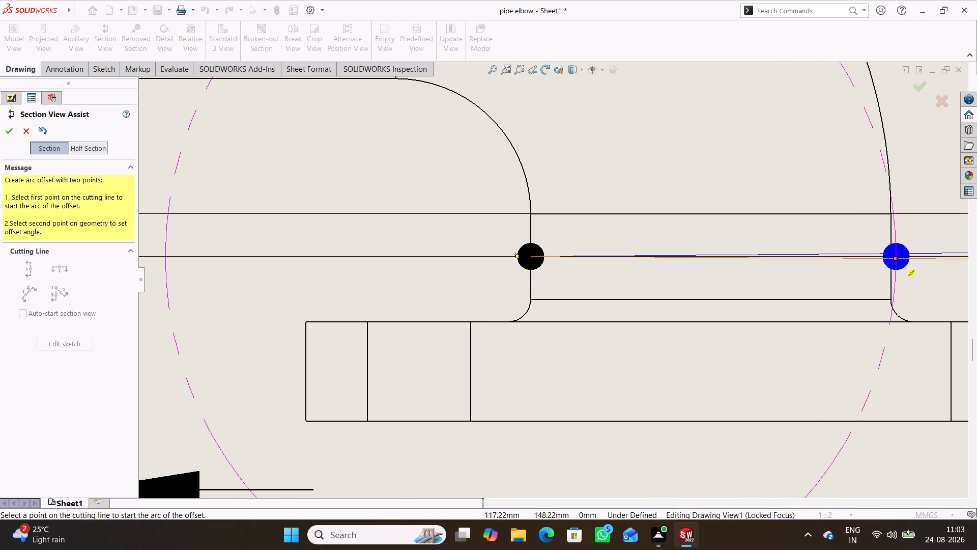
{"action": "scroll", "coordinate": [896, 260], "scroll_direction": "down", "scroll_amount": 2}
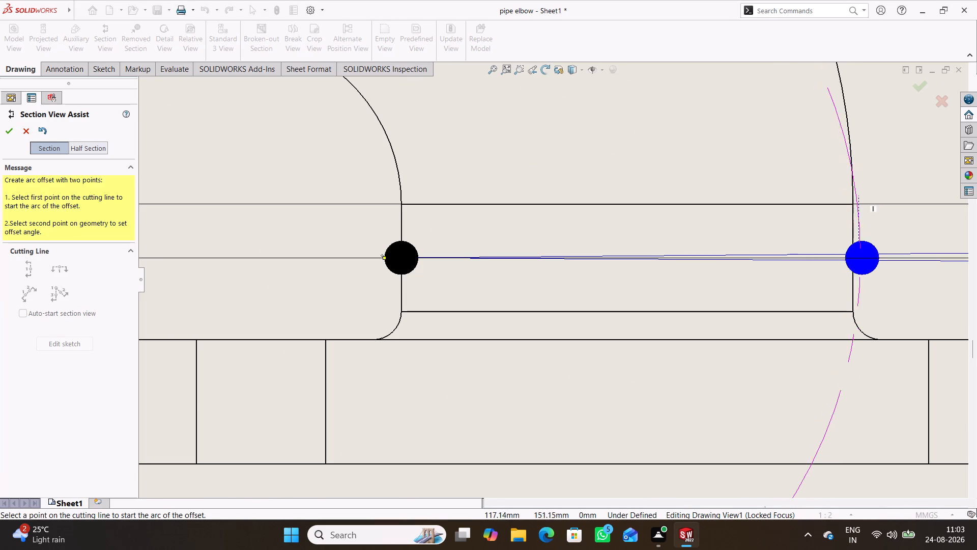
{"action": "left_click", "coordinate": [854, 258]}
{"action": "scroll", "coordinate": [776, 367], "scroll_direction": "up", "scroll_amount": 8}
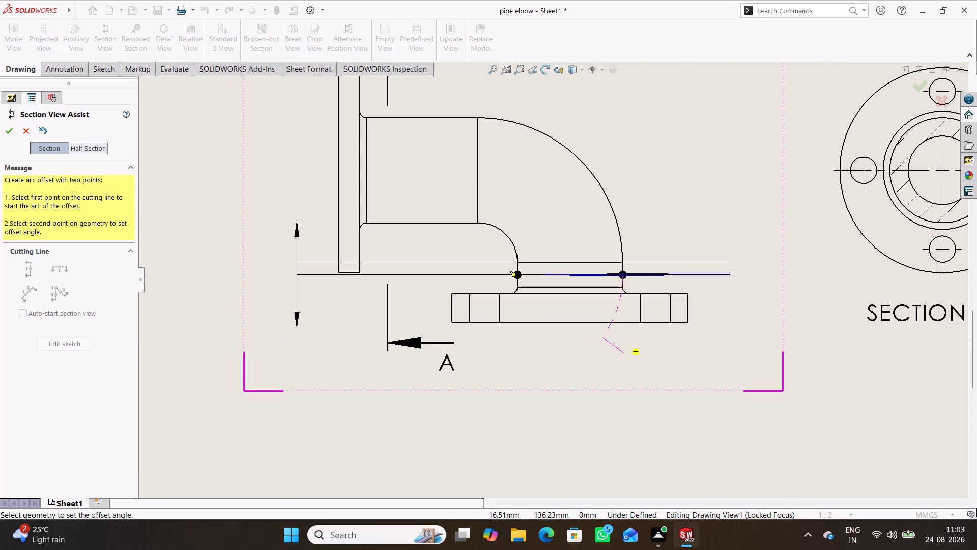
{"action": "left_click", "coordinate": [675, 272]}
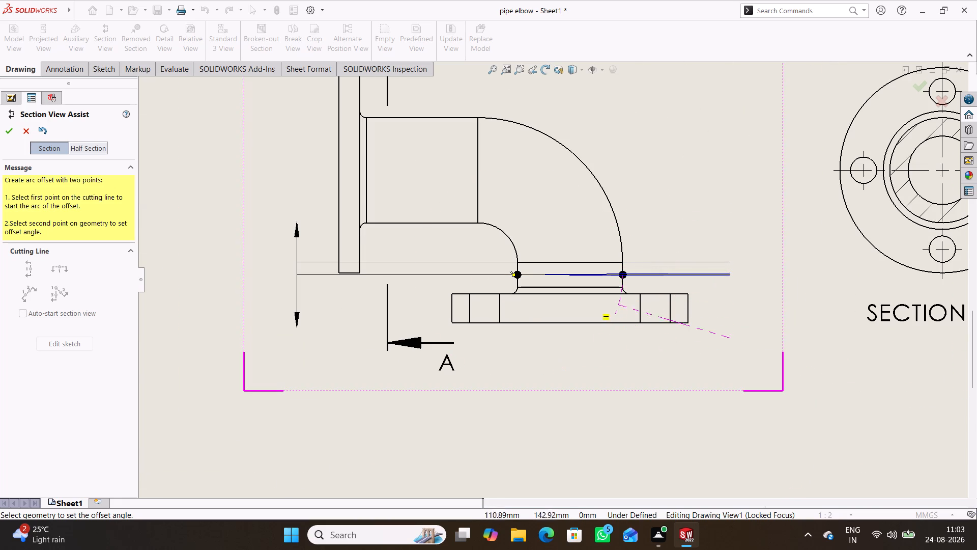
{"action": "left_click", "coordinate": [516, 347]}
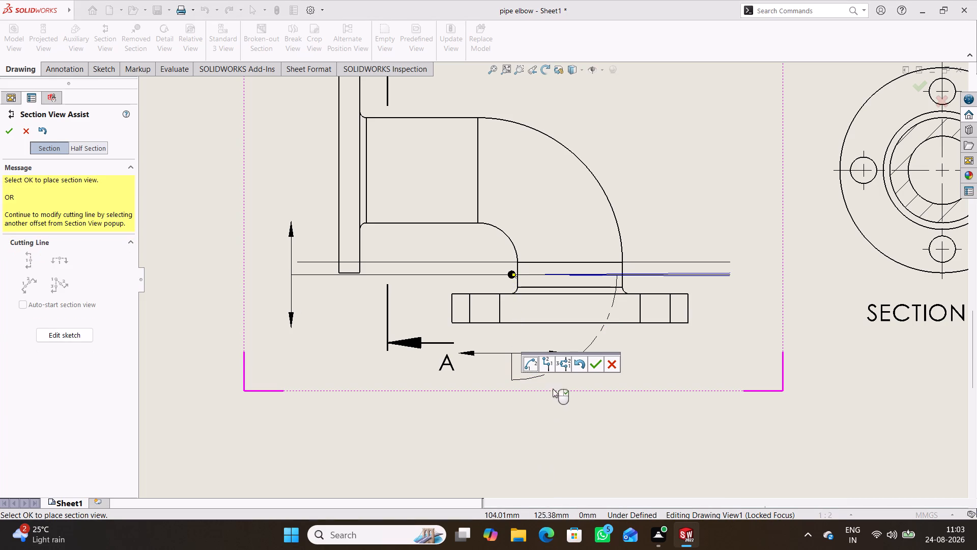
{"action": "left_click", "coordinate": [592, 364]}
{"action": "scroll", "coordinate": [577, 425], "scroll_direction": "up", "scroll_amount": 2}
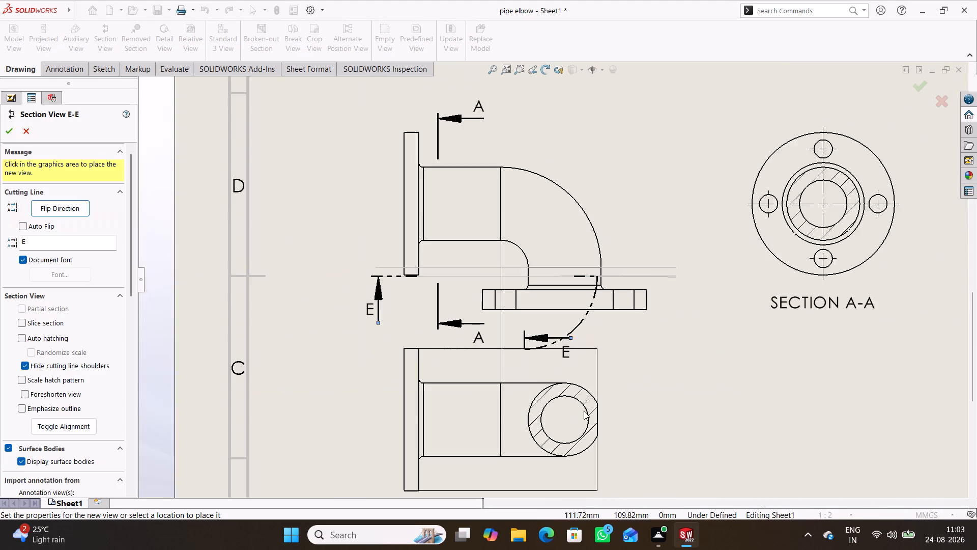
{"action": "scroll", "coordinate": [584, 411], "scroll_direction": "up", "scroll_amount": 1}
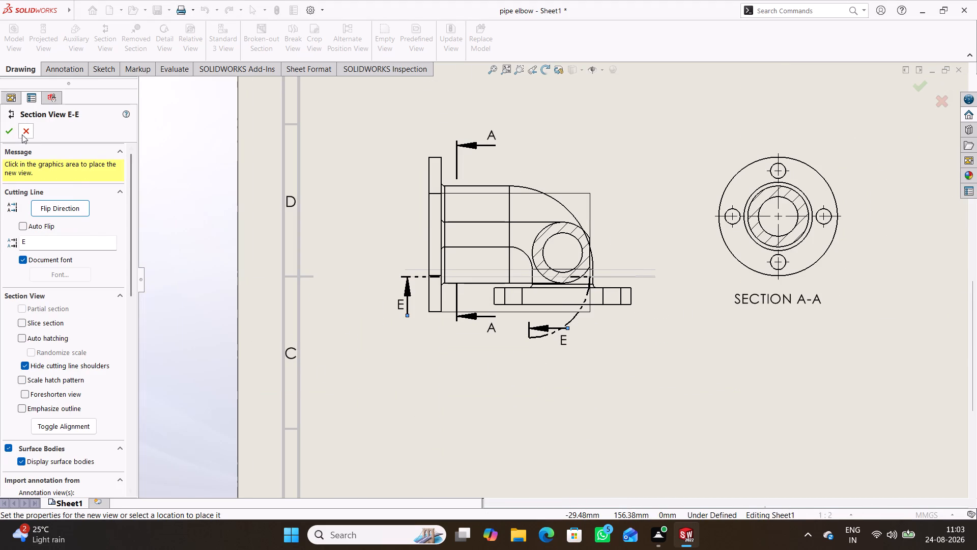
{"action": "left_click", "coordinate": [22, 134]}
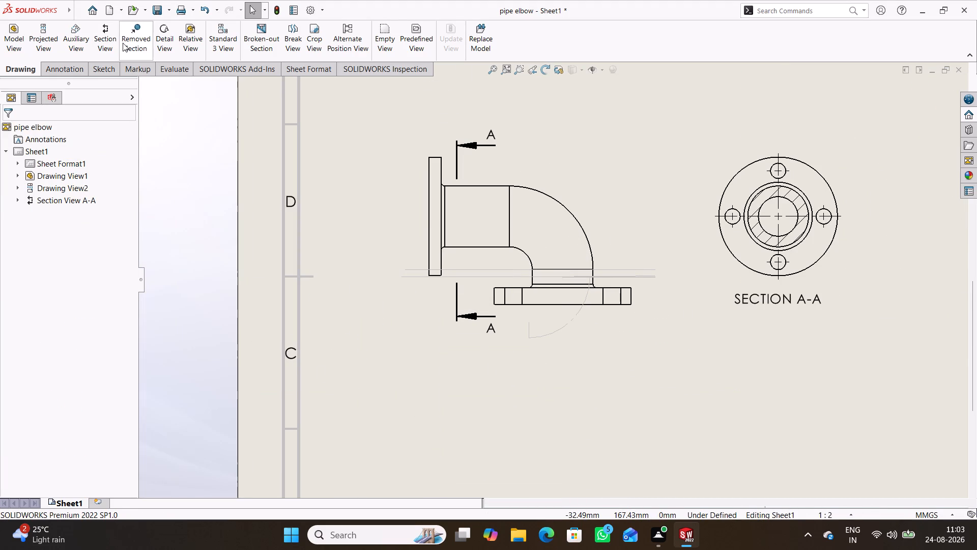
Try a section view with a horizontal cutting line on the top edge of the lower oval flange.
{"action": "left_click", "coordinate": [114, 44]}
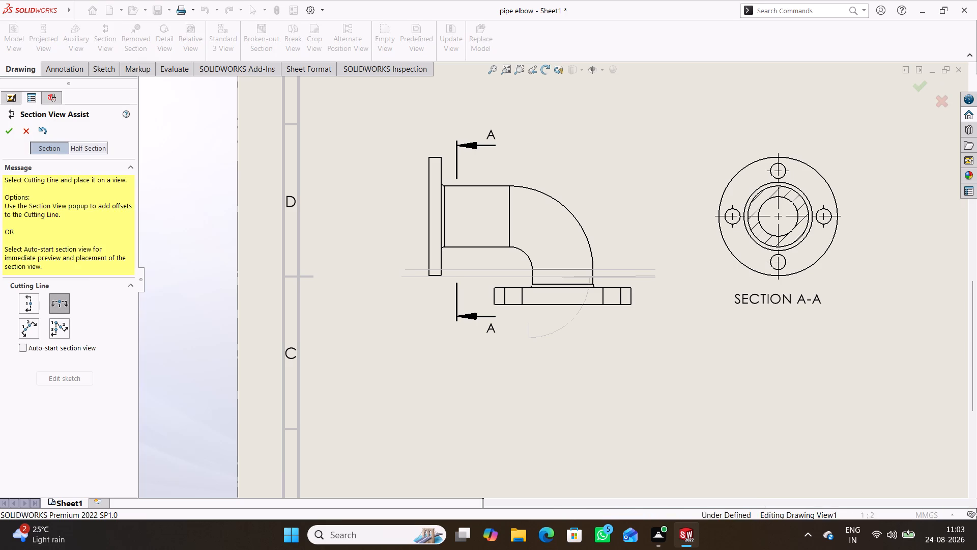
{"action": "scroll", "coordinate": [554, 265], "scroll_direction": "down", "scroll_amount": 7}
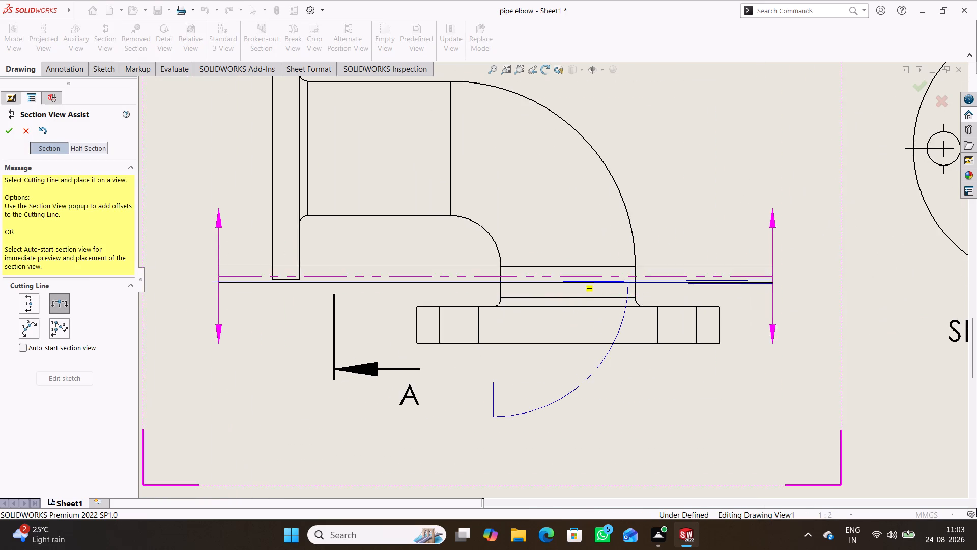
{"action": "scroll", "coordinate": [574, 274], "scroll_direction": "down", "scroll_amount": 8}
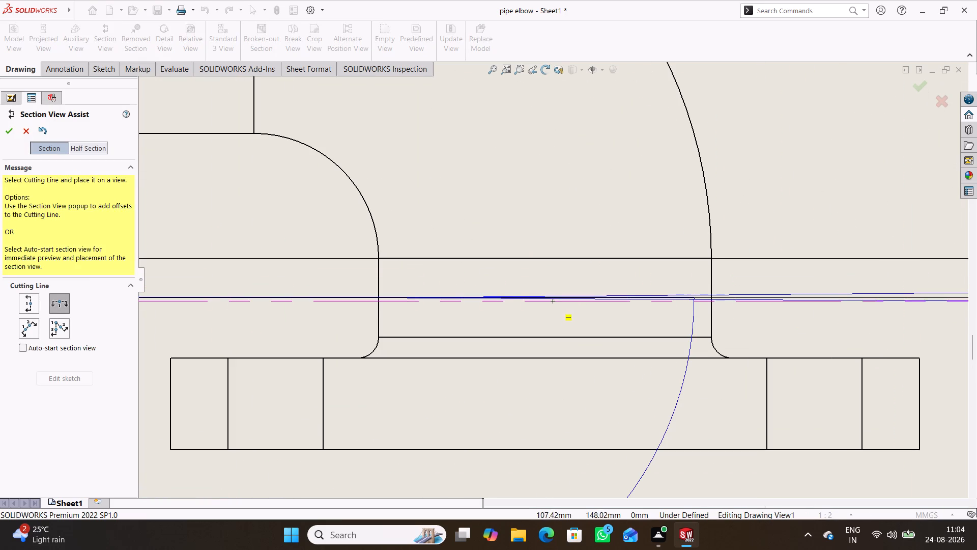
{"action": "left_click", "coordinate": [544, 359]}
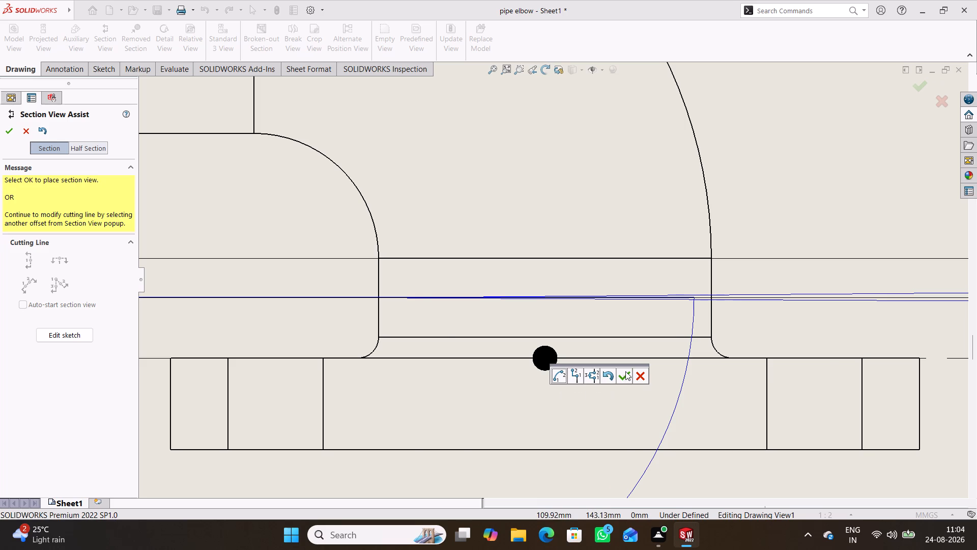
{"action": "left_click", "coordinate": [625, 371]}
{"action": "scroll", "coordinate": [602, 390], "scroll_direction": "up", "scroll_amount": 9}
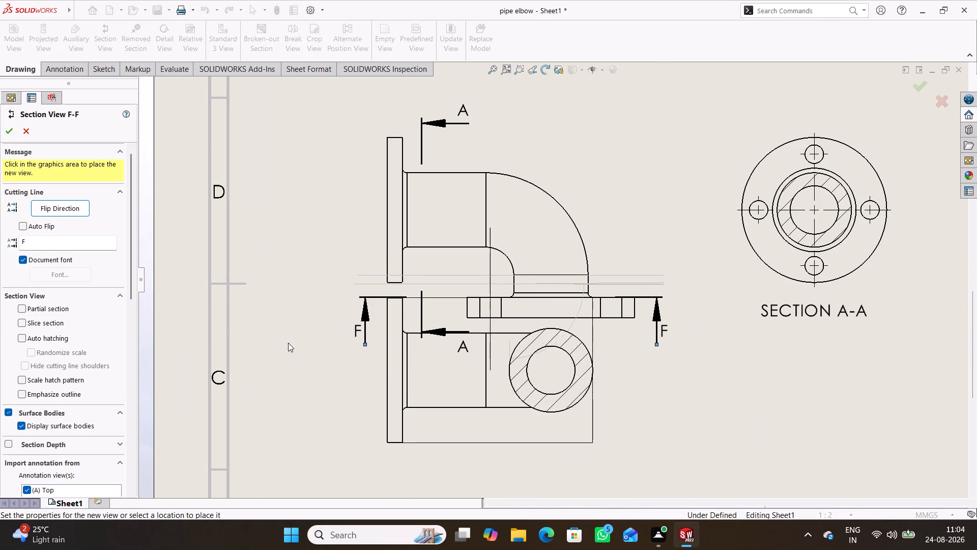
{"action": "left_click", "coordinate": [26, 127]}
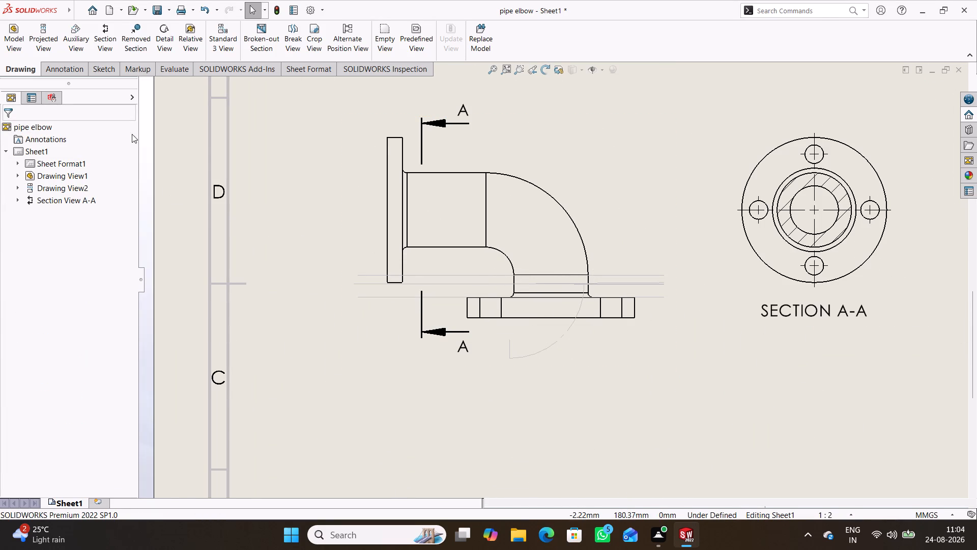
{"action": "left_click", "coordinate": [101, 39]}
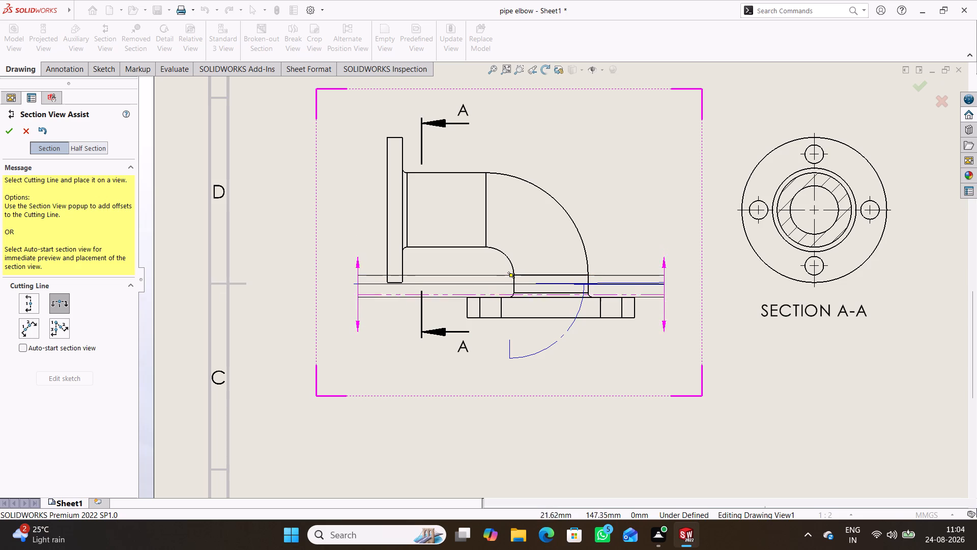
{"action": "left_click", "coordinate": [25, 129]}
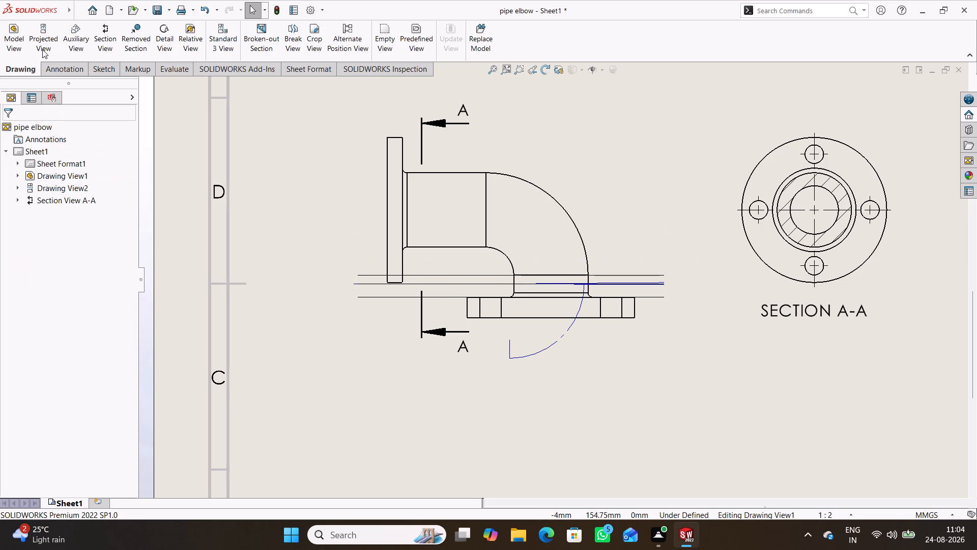
Project a view from the front view and place it directly below, showing the two-hole oval flange face.
{"action": "left_click", "coordinate": [43, 48]}
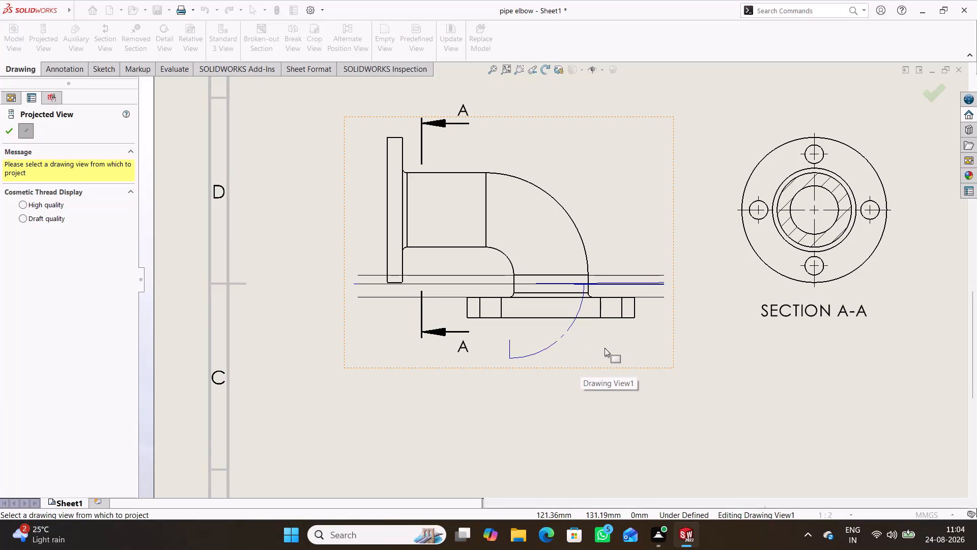
{"action": "left_click", "coordinate": [605, 348]}
{"action": "left_click", "coordinate": [549, 450]}
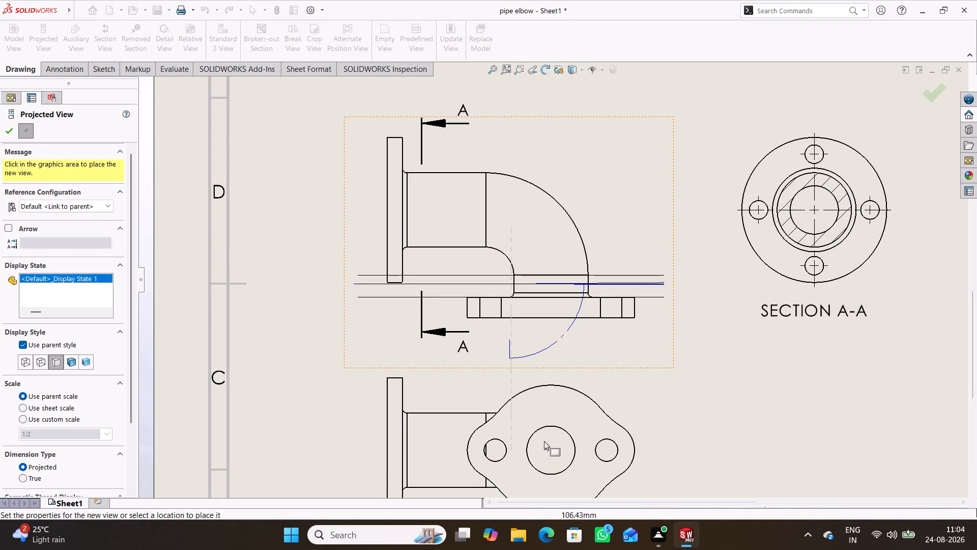
{"action": "left_click", "coordinate": [5, 126]}
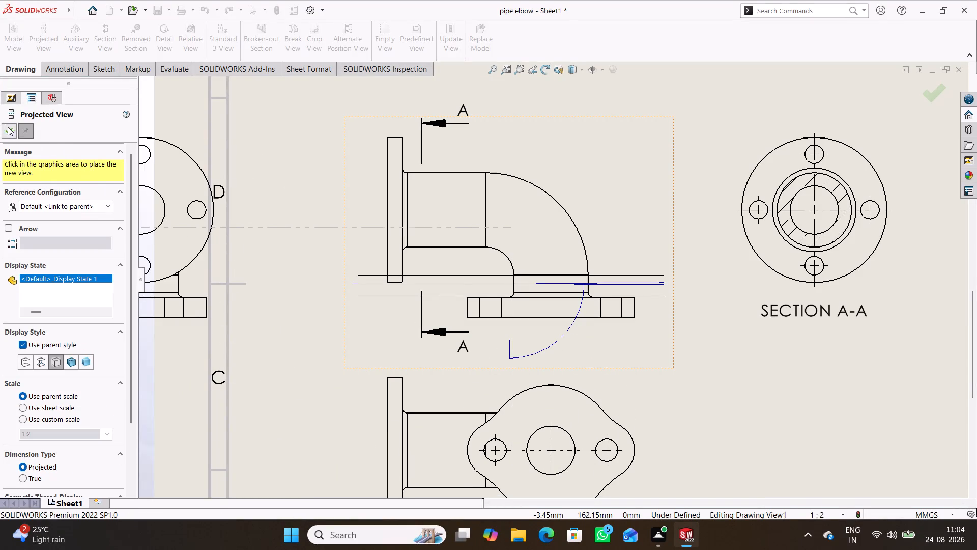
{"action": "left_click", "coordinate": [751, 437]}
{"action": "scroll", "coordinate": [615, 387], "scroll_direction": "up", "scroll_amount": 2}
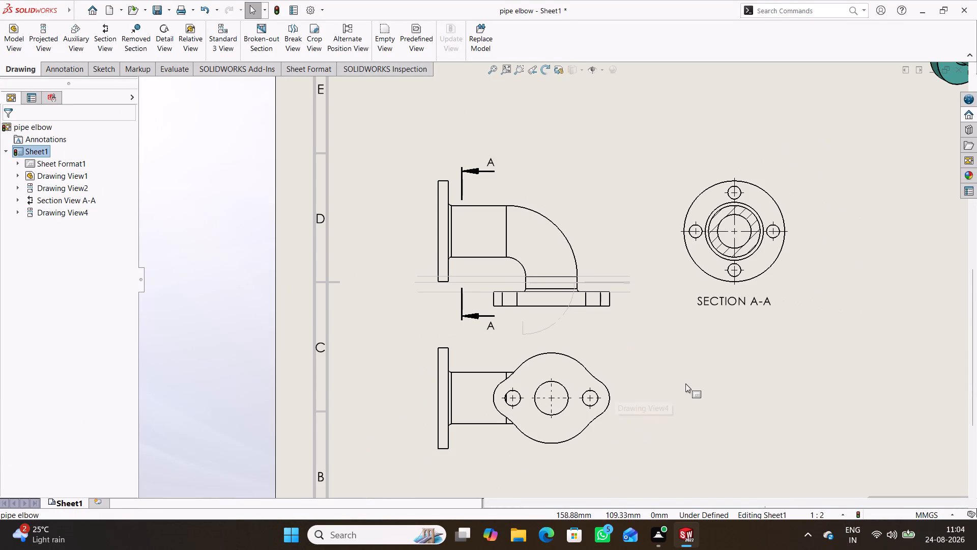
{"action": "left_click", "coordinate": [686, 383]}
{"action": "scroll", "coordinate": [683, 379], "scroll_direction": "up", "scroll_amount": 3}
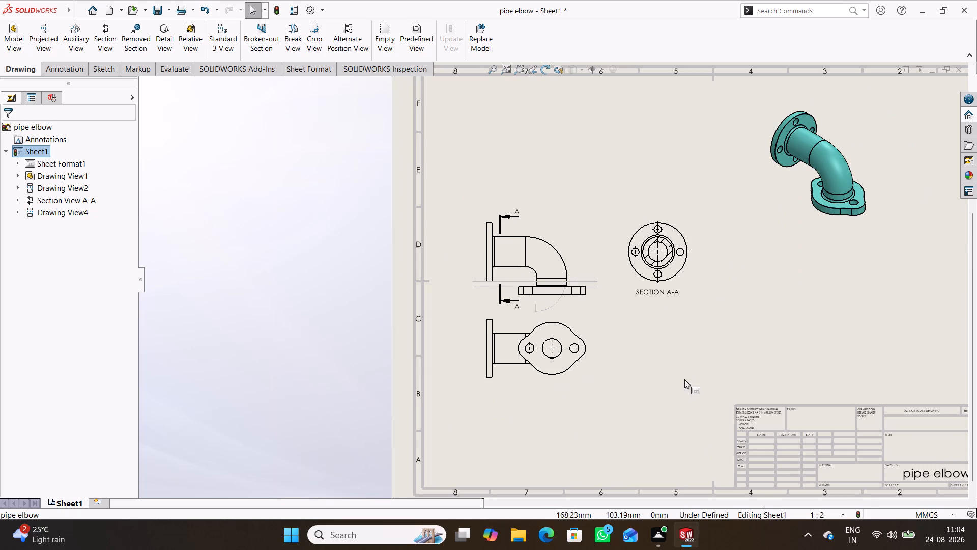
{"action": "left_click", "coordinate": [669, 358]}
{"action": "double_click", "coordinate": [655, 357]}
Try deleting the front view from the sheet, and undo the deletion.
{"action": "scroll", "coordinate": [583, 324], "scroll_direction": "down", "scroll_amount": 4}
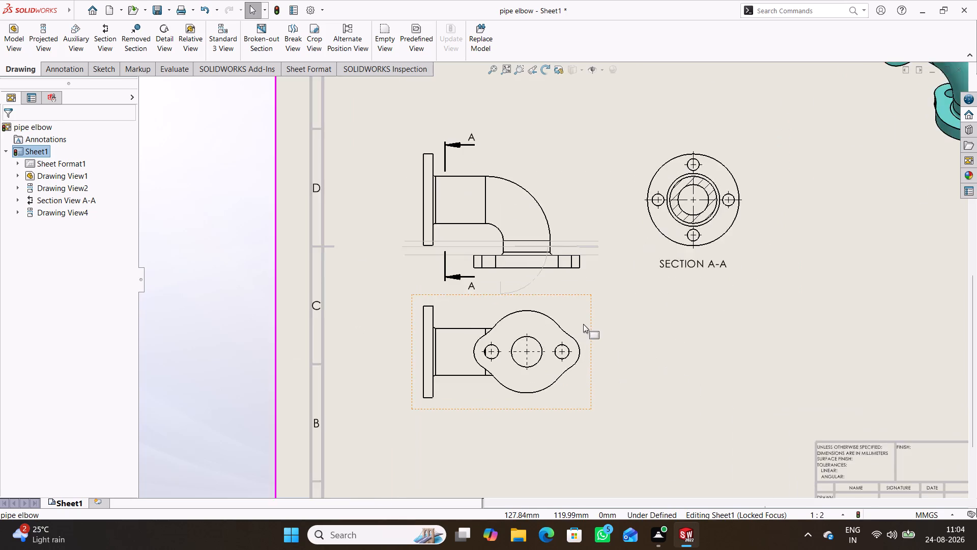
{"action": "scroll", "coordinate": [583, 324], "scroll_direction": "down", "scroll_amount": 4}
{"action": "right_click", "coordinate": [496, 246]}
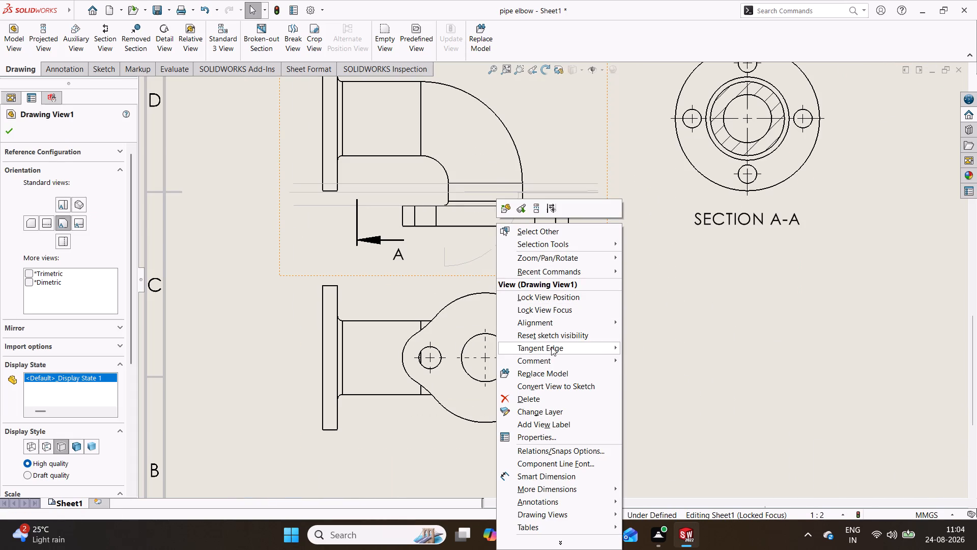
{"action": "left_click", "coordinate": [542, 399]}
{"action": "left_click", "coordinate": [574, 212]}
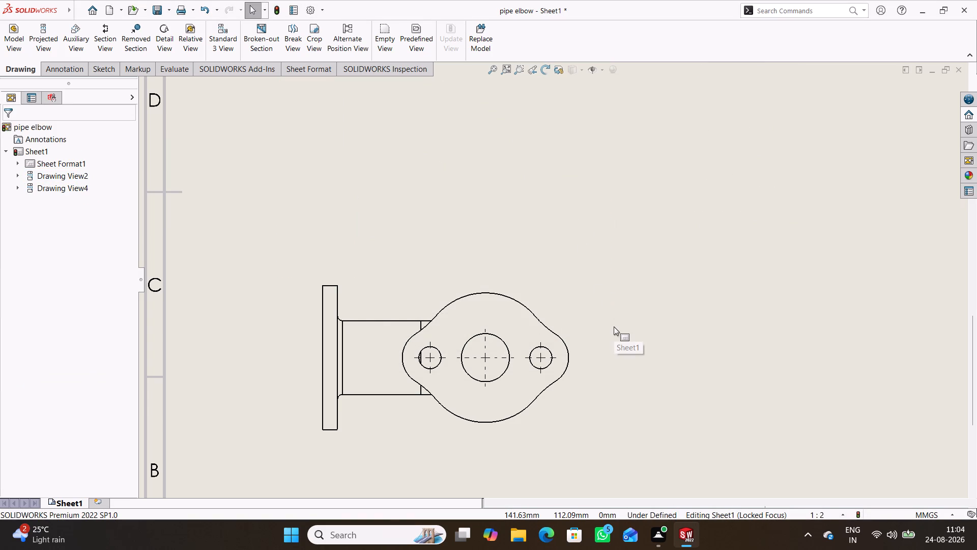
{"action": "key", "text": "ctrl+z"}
Undo back past the projected flange view until the leftover section cutting-line sketches are gone from the front view.
{"action": "left_click", "coordinate": [669, 343]}
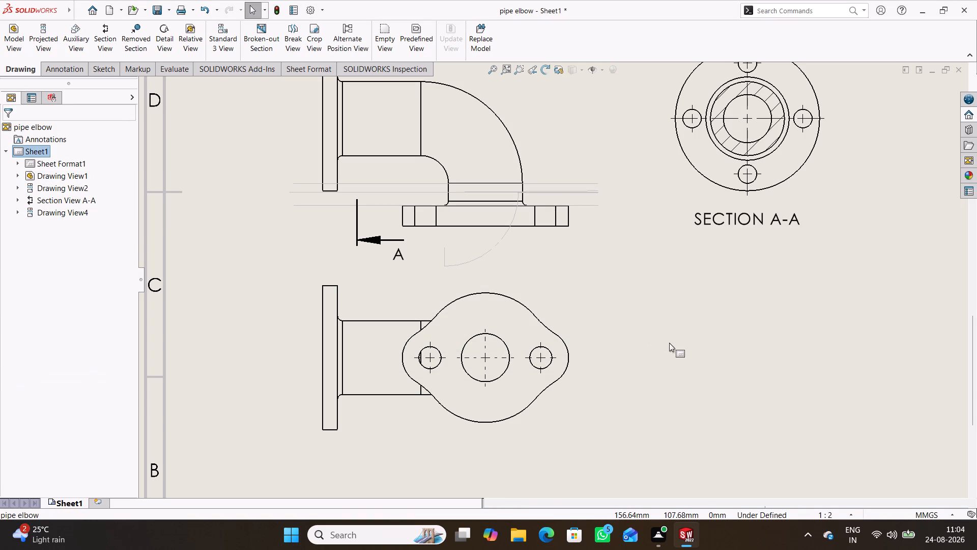
{"action": "key", "text": "ctrl+z"}
{"action": "key", "text": "ctrl+z"}
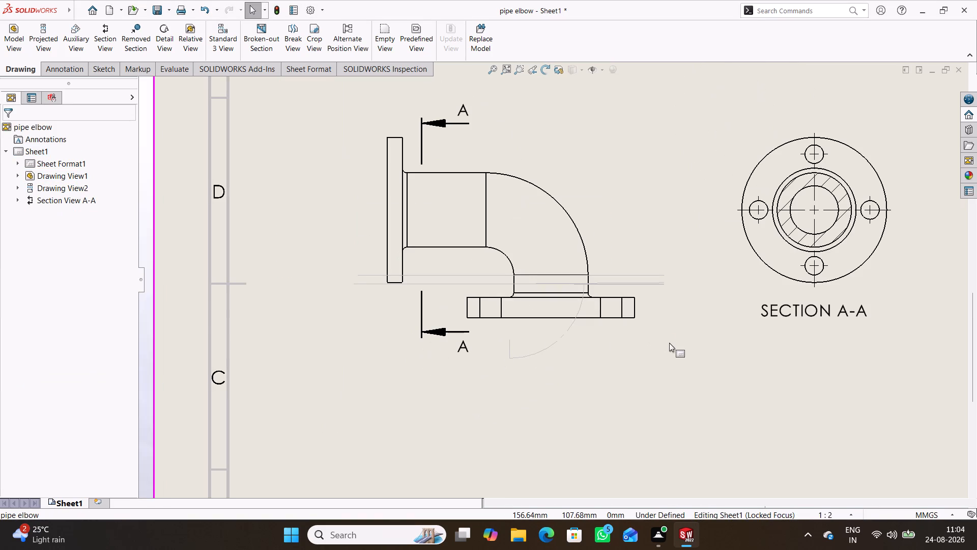
{"action": "key", "text": "ctrl+z"}
{"action": "key", "text": "ctrl+z"}
{"action": "key", "text": "ctrl+z"}
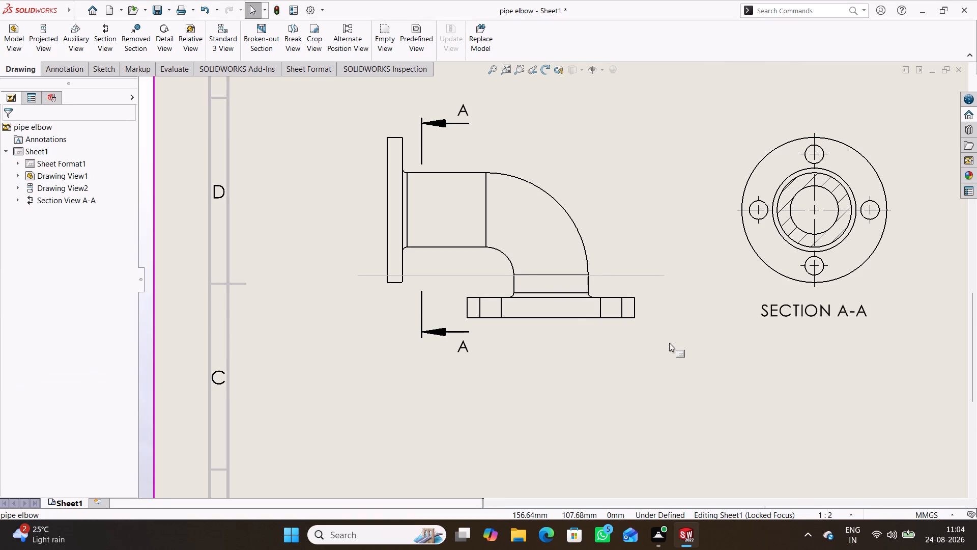
{"action": "key", "text": "ctrl+z"}
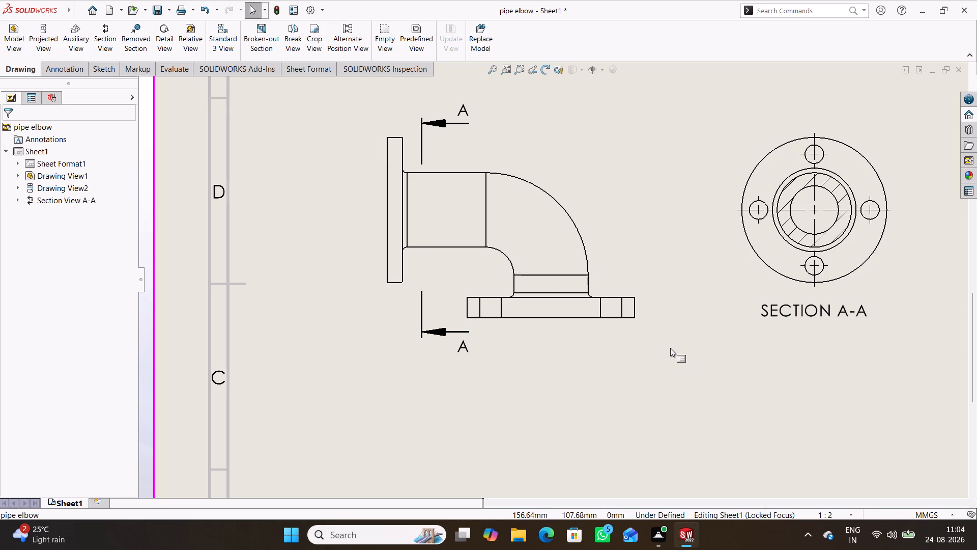
Project a view from the front view and place it directly below, showing the two-hole oval flange face.
{"action": "left_click", "coordinate": [48, 42]}
{"action": "left_click", "coordinate": [622, 335]}
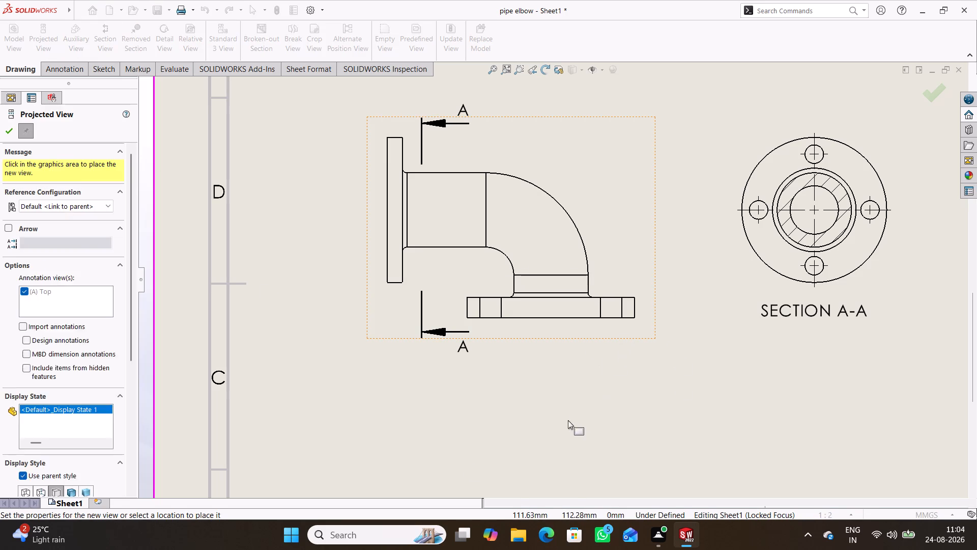
{"action": "scroll", "coordinate": [568, 417], "scroll_direction": "up", "scroll_amount": 5}
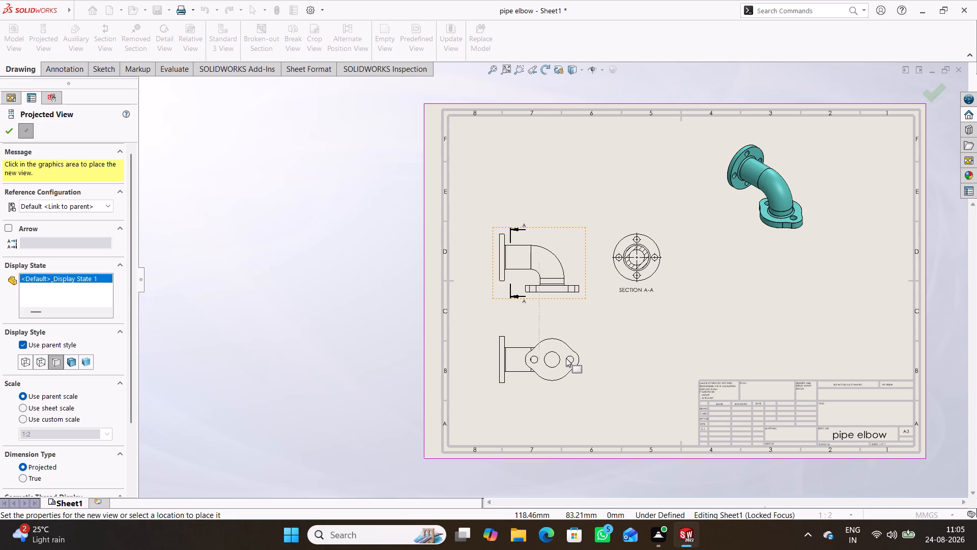
{"action": "left_click", "coordinate": [566, 356]}
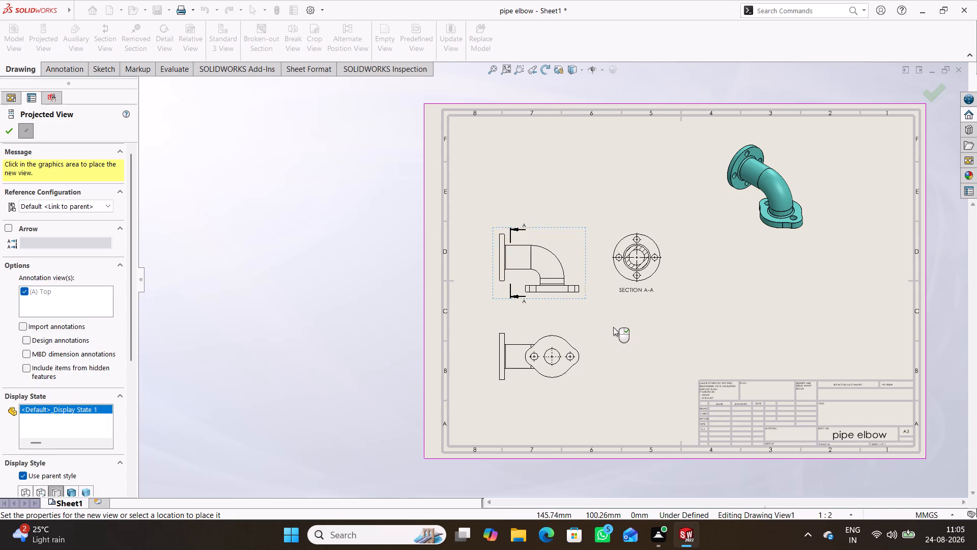
{"action": "left_click", "coordinate": [5, 127]}
Set the front view's display style to Hidden Lines Visible.
{"action": "double_click", "coordinate": [586, 299]}
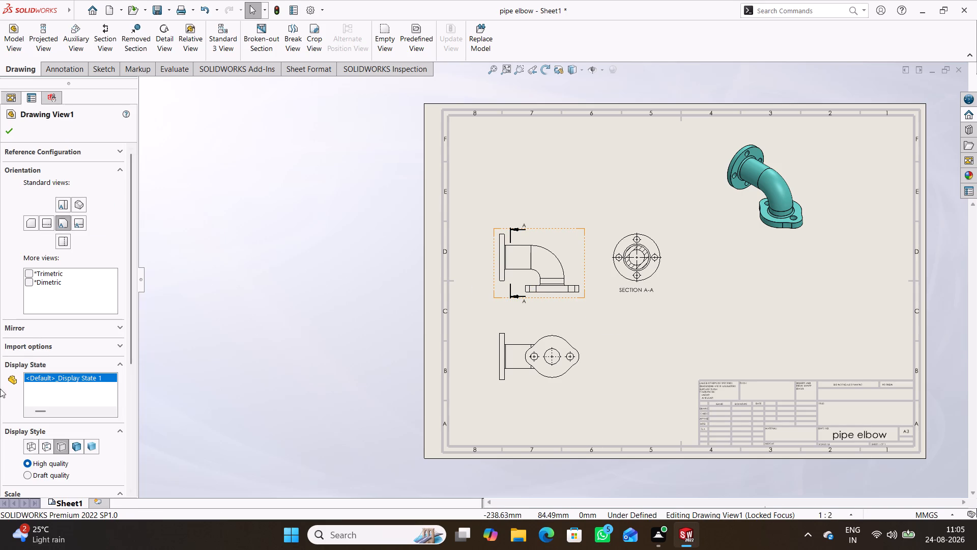
{"action": "left_click", "coordinate": [47, 446]}
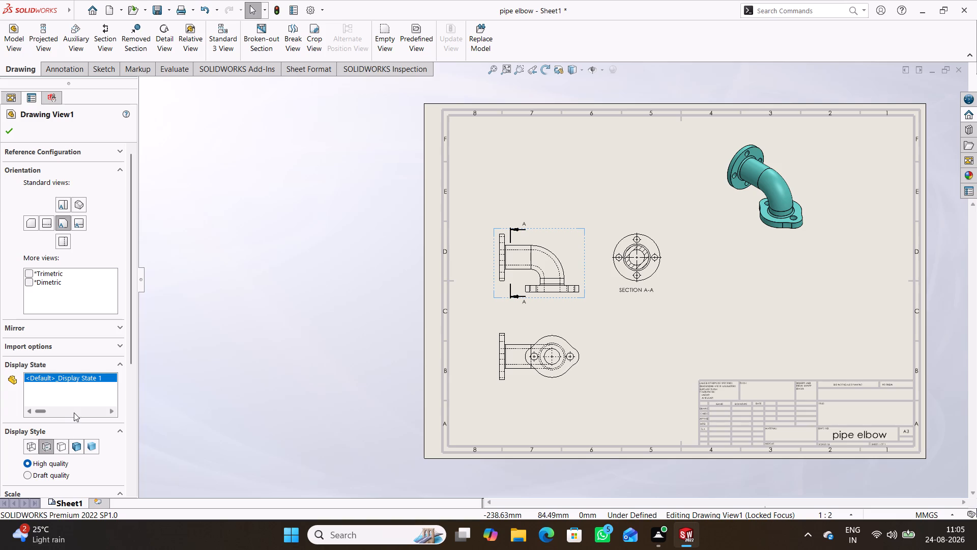
{"action": "left_click", "coordinate": [7, 128]}
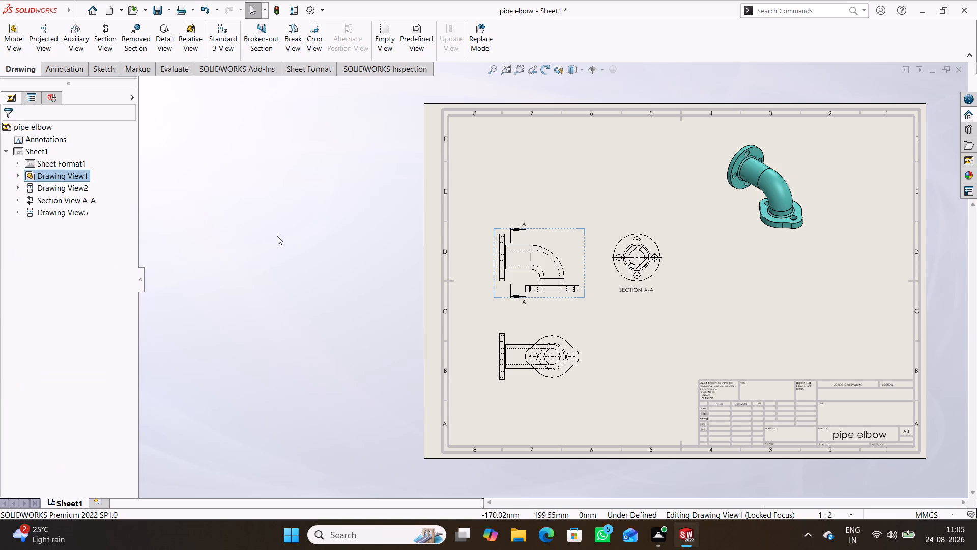
Give the front view a custom scale of 1:1.
{"action": "double_click", "coordinate": [497, 297]}
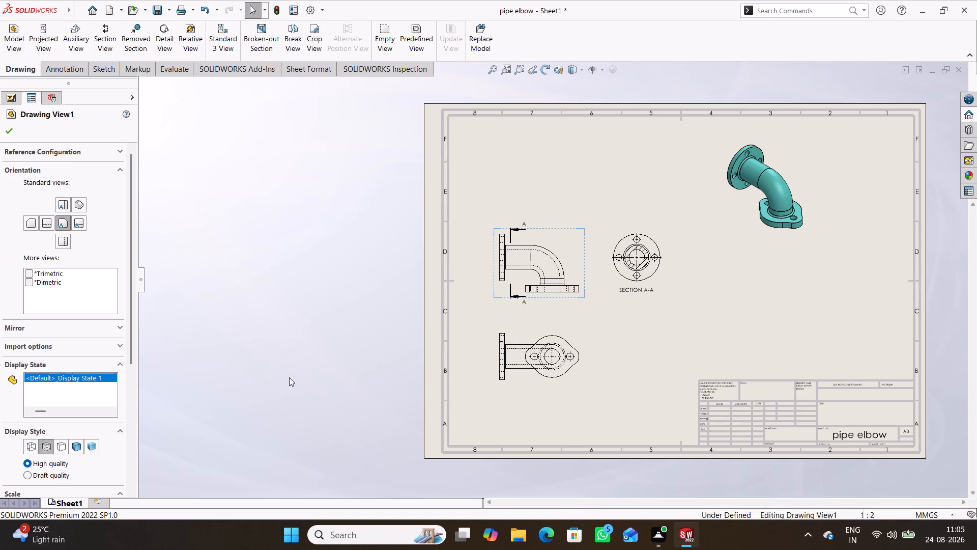
{"action": "scroll", "coordinate": [19, 415], "scroll_direction": "down", "scroll_amount": 2}
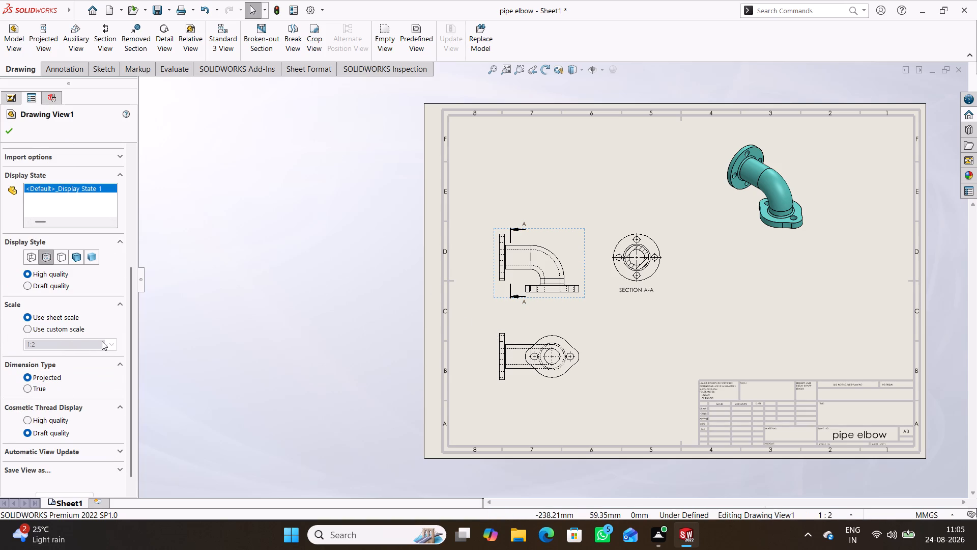
{"action": "left_click", "coordinate": [73, 333]}
{"action": "left_click", "coordinate": [113, 342]}
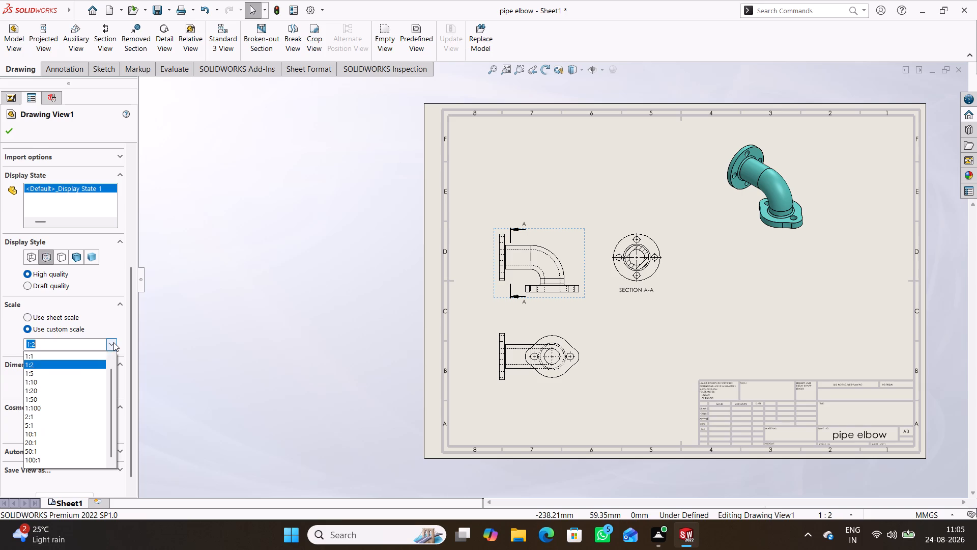
{"action": "left_click", "coordinate": [75, 357]}
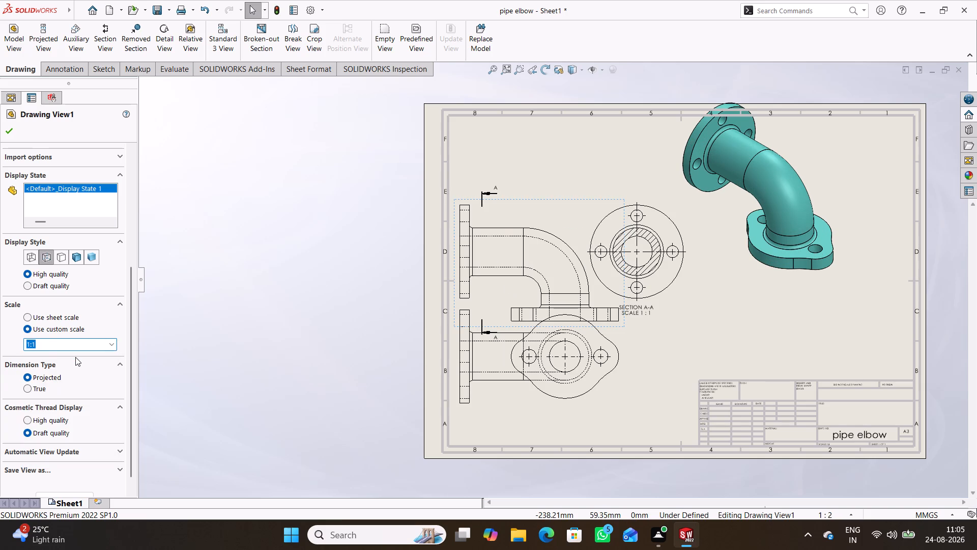
{"action": "left_click", "coordinate": [5, 130]}
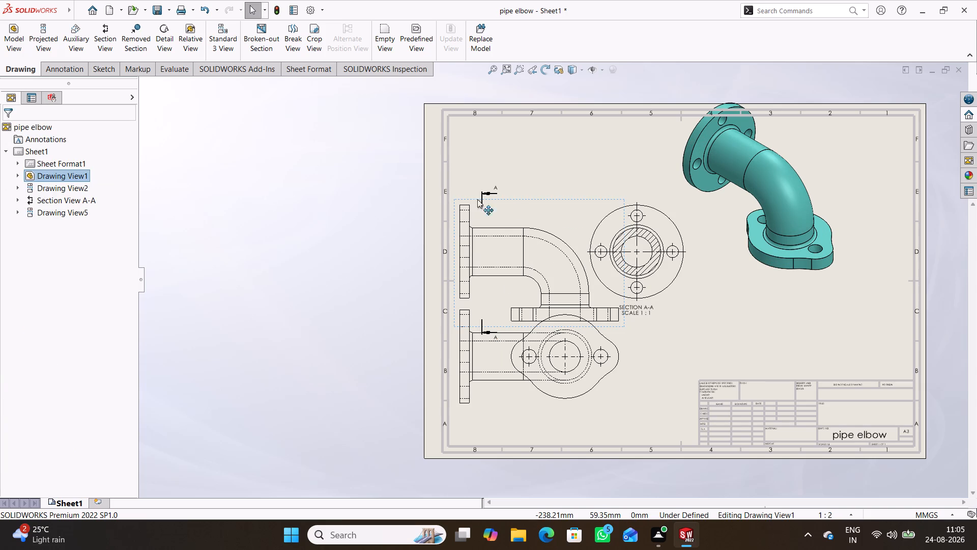
Space the views apart: front view higher on the sheet, isometric view inside the upper right border, and Section A-A between them.
{"action": "left_click_drag", "start_coordinate": [518, 202], "coordinate": [530, 149]}
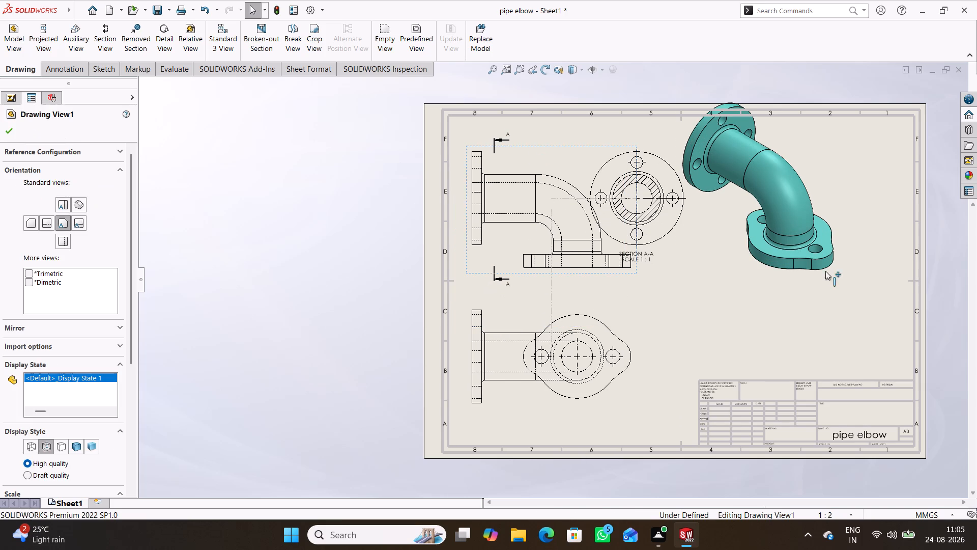
{"action": "left_click_drag", "start_coordinate": [811, 285], "coordinate": [853, 287]}
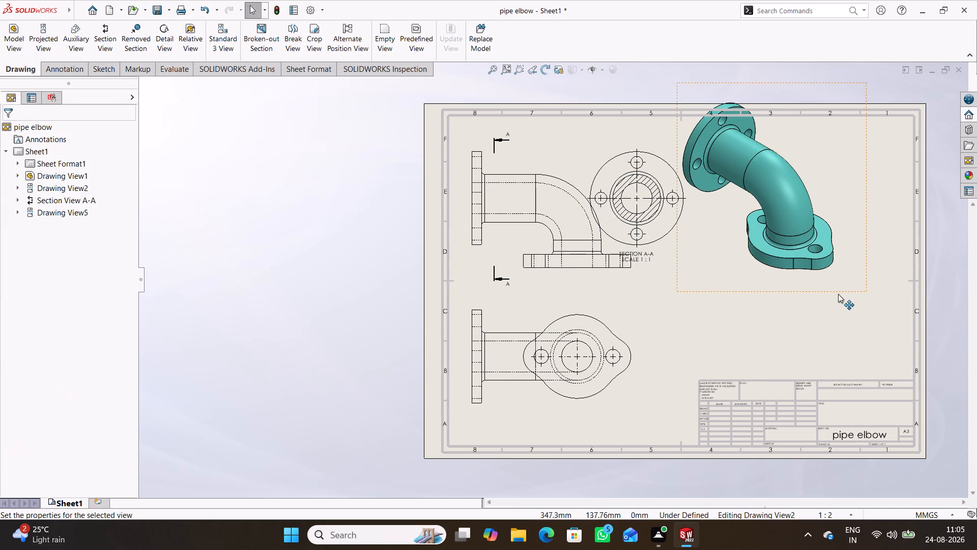
{"action": "left_click_drag", "start_coordinate": [837, 291], "coordinate": [900, 319]}
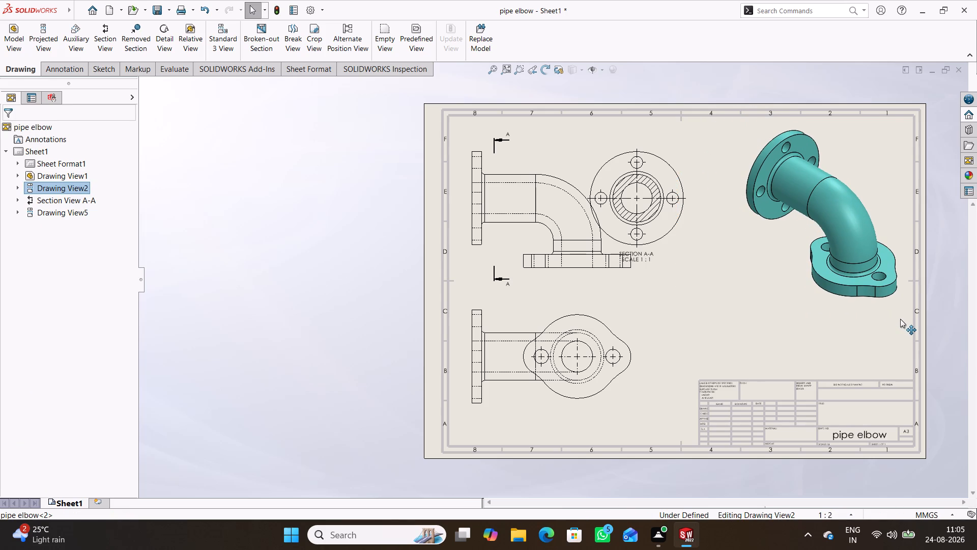
{"action": "left_click_drag", "start_coordinate": [900, 319], "coordinate": [902, 324]}
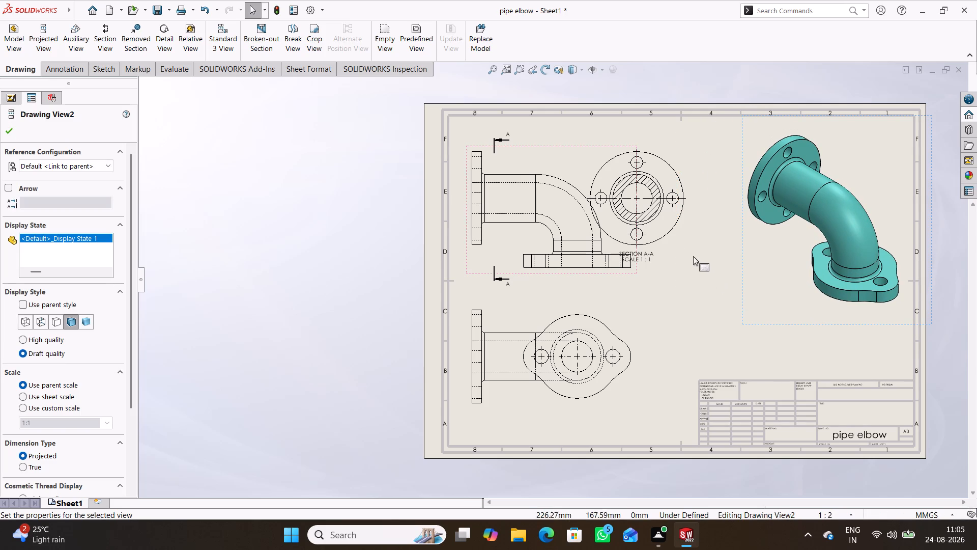
{"action": "left_click_drag", "start_coordinate": [689, 249], "coordinate": [747, 271]}
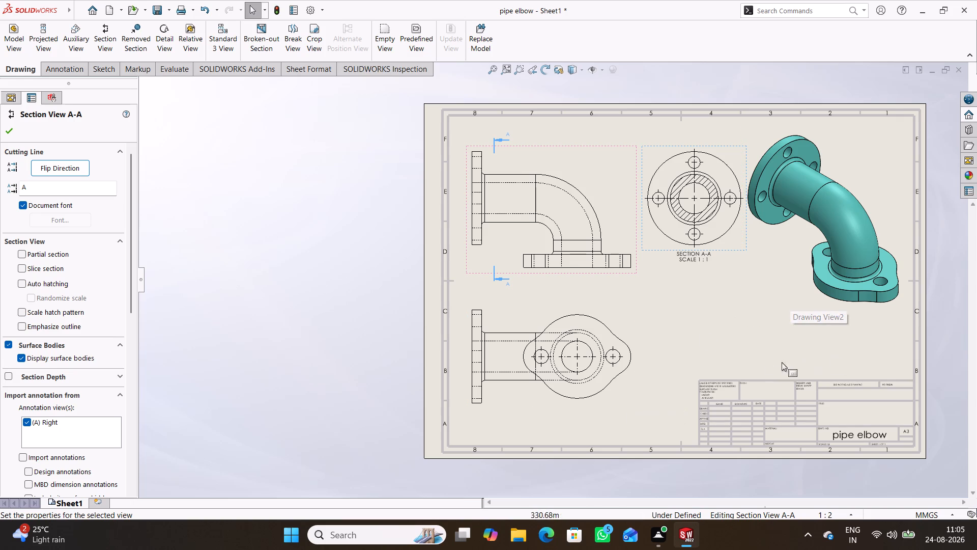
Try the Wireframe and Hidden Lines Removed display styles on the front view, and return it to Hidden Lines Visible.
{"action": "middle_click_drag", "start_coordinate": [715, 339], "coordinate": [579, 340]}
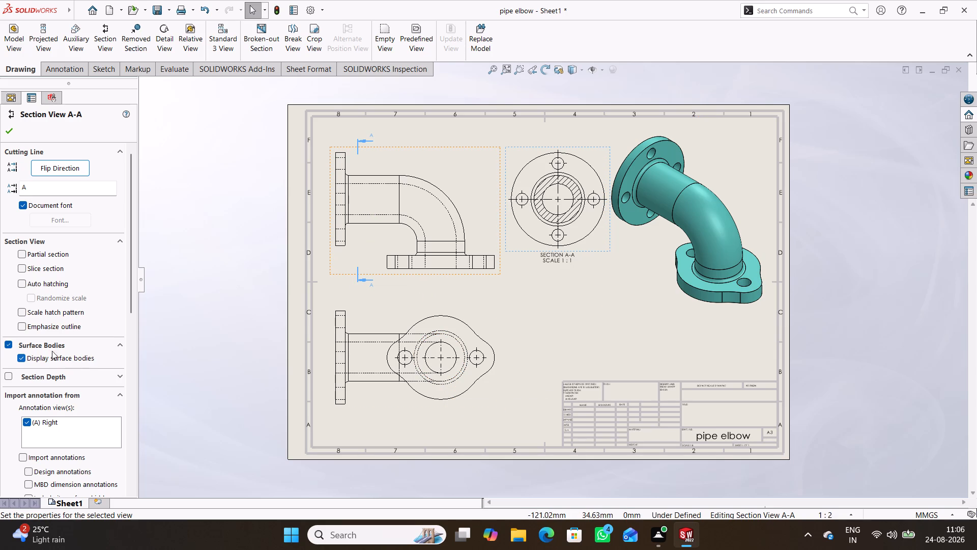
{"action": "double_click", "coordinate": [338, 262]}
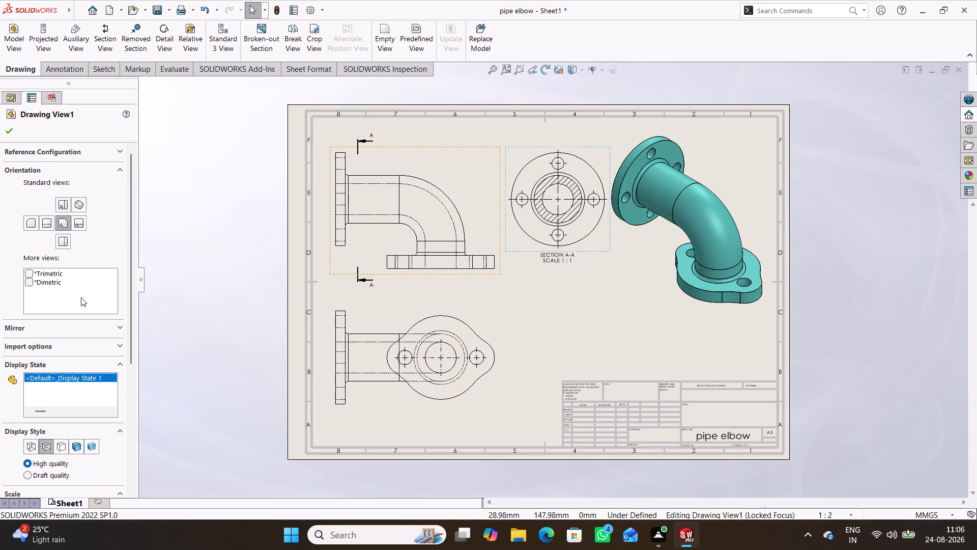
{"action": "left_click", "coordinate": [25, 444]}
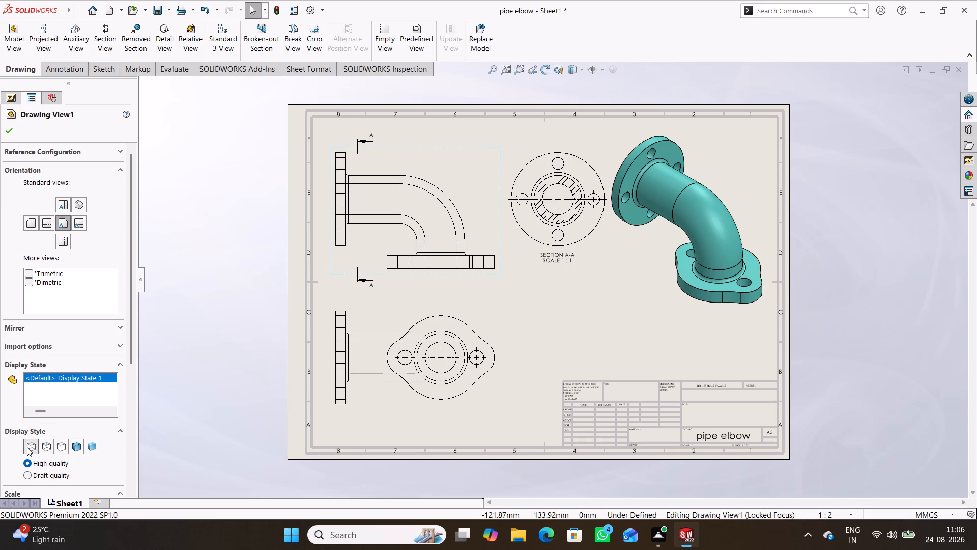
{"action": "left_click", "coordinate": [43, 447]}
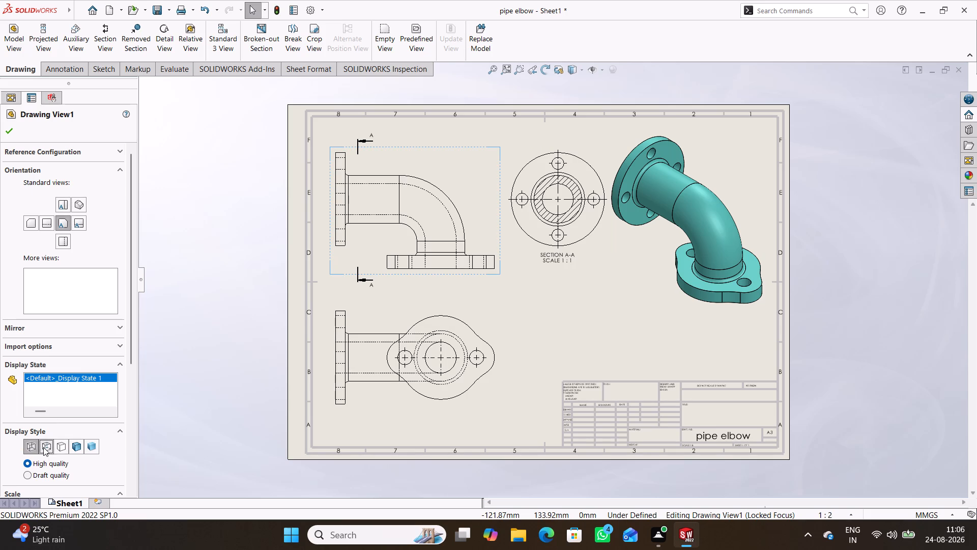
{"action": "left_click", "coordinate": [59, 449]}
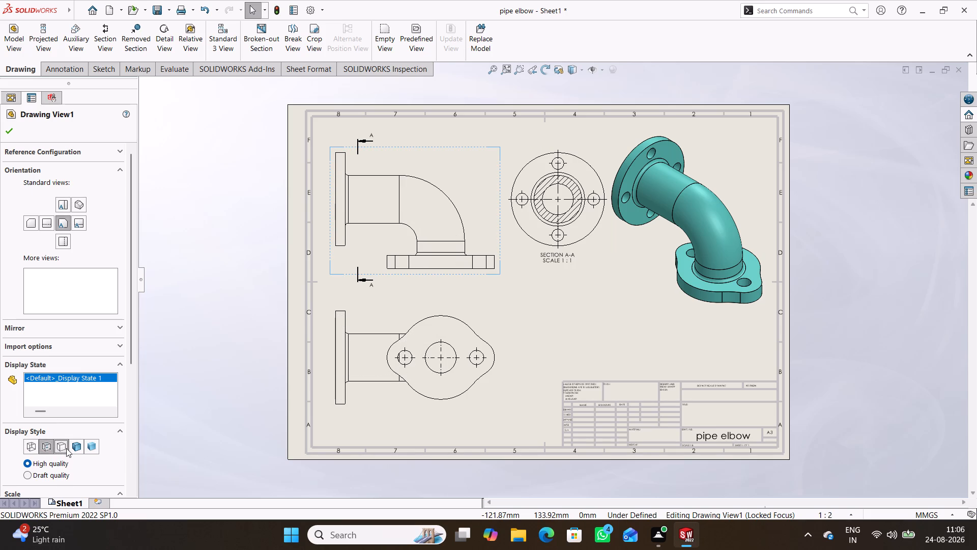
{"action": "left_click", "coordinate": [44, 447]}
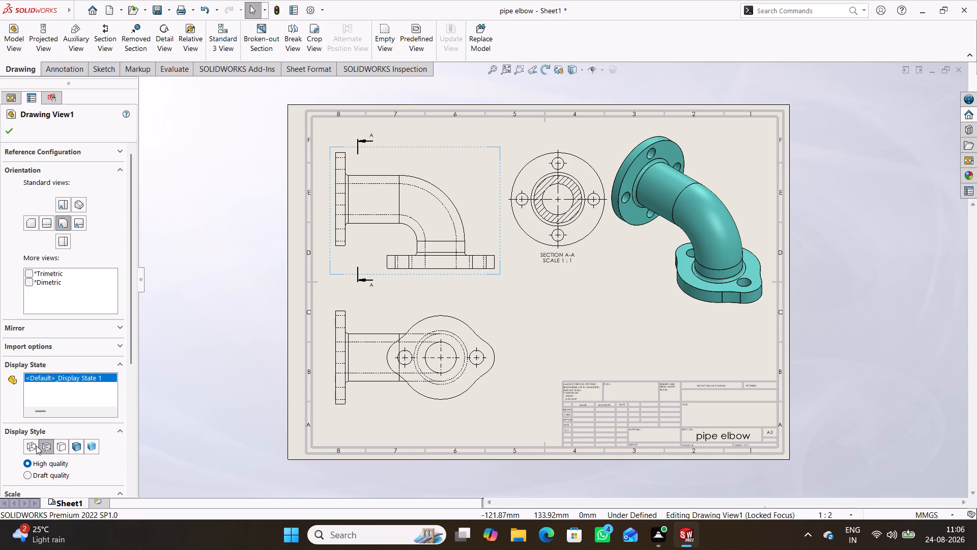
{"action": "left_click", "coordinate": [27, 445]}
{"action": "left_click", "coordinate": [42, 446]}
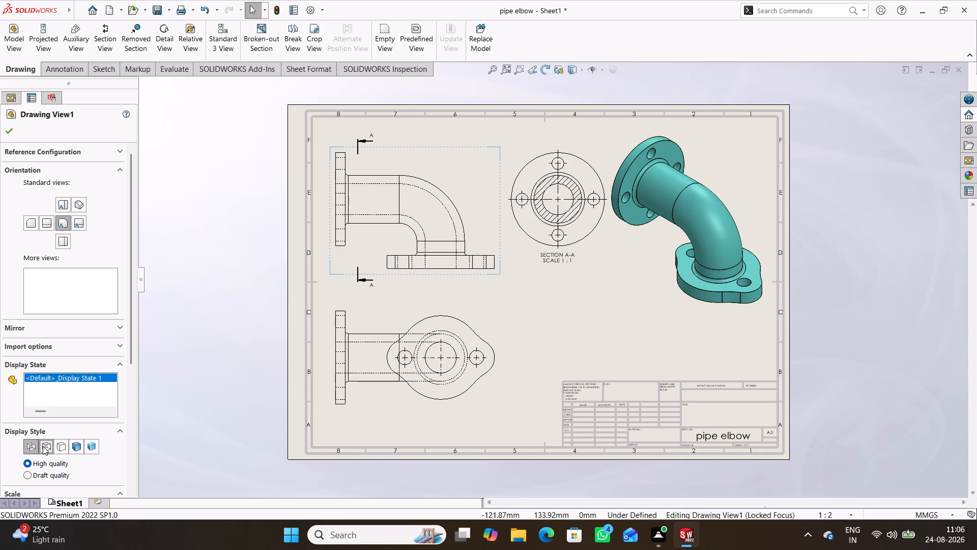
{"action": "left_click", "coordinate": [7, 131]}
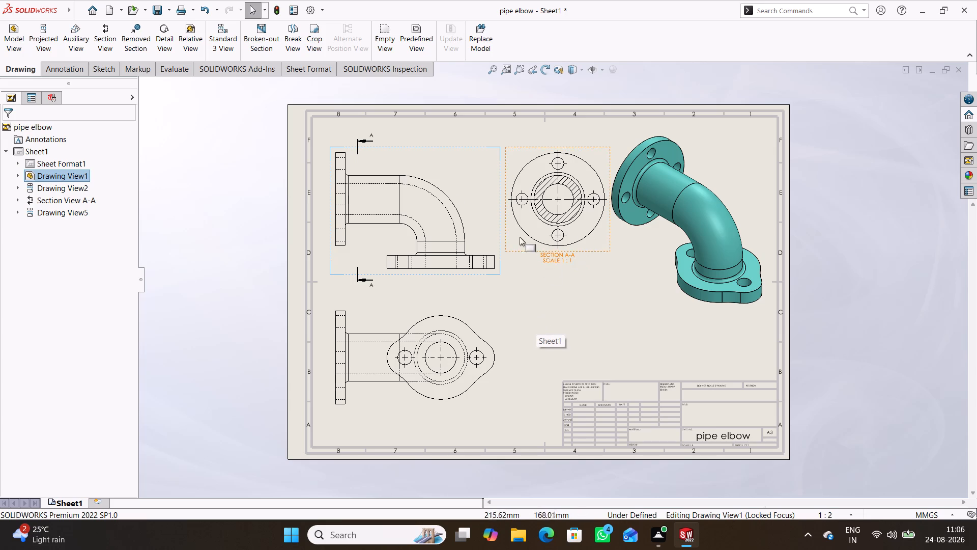
Add diameter dimensions to the flange's outer circle and the upper bolt hole in Section A-A.
{"action": "left_click", "coordinate": [70, 71]}
{"action": "left_click", "coordinate": [36, 39]}
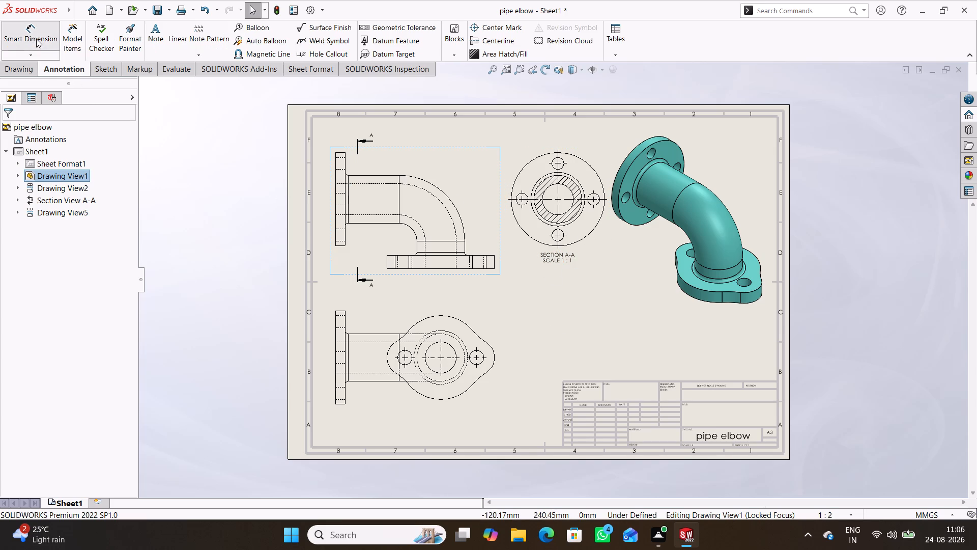
{"action": "left_click", "coordinate": [535, 159]}
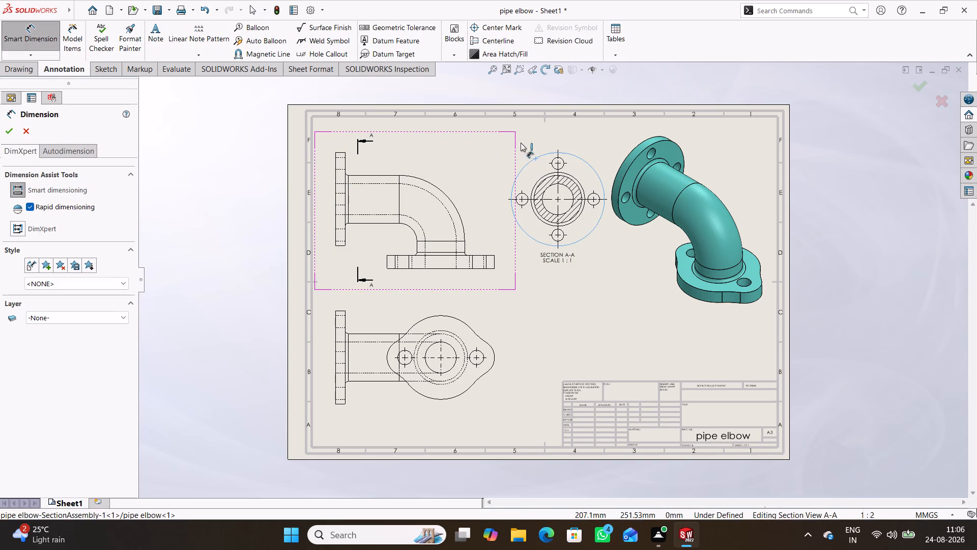
{"action": "left_click", "coordinate": [500, 142]}
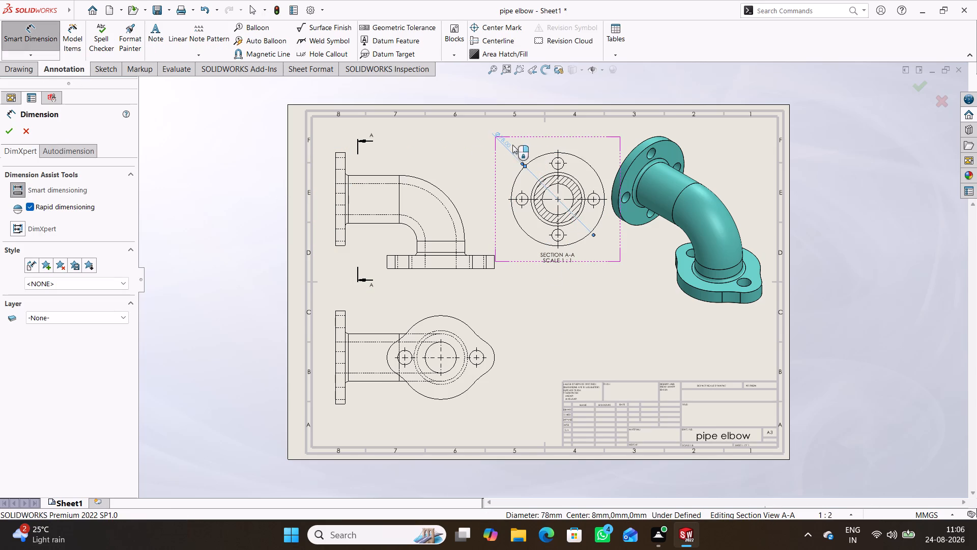
{"action": "scroll", "coordinate": [568, 162], "scroll_direction": "down", "scroll_amount": 2}
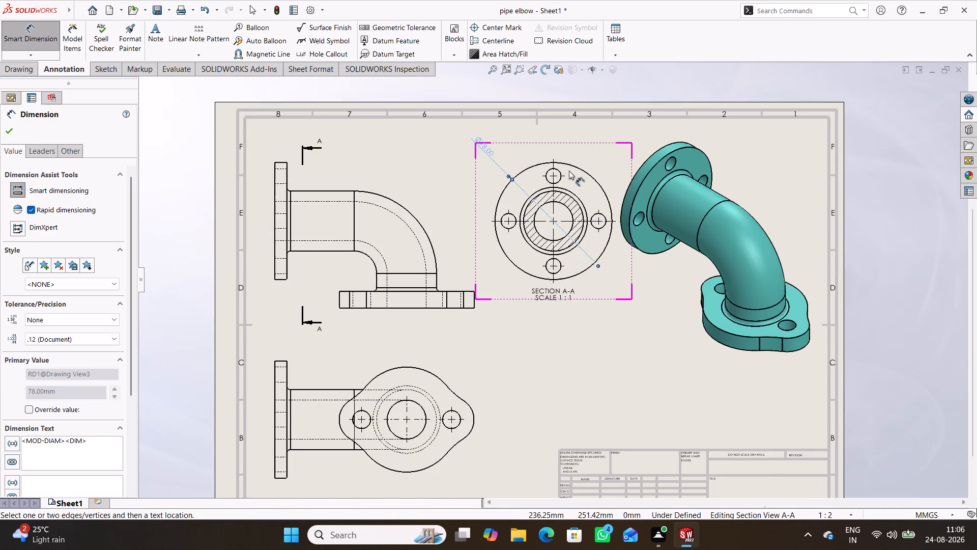
{"action": "scroll", "coordinate": [569, 171], "scroll_direction": "down", "scroll_amount": 2}
{"action": "left_click", "coordinate": [555, 182]}
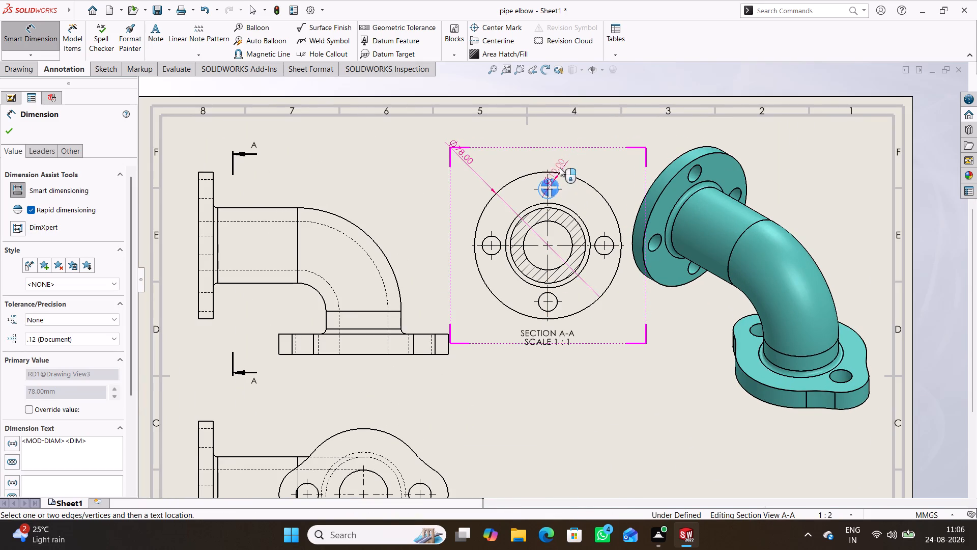
{"action": "left_click", "coordinate": [563, 142]}
{"action": "left_click", "coordinate": [589, 164]}
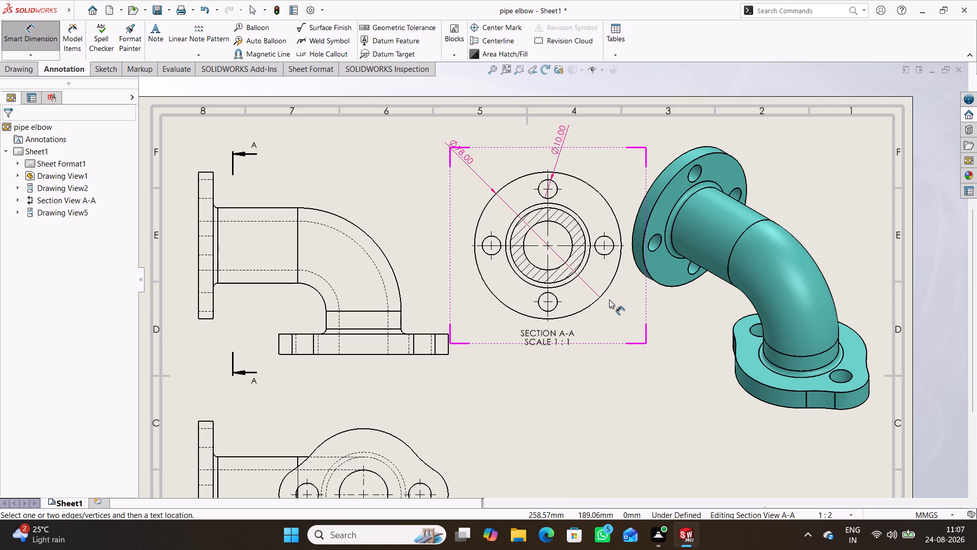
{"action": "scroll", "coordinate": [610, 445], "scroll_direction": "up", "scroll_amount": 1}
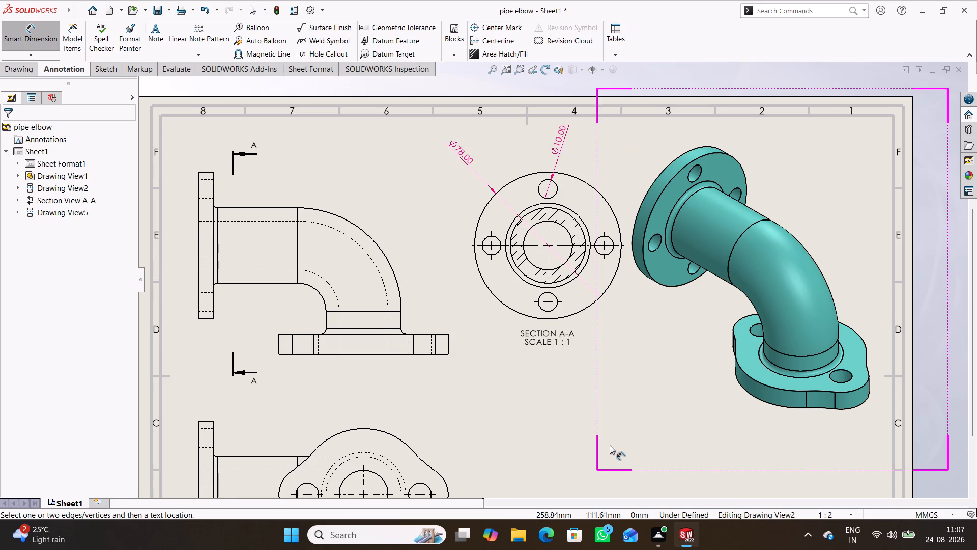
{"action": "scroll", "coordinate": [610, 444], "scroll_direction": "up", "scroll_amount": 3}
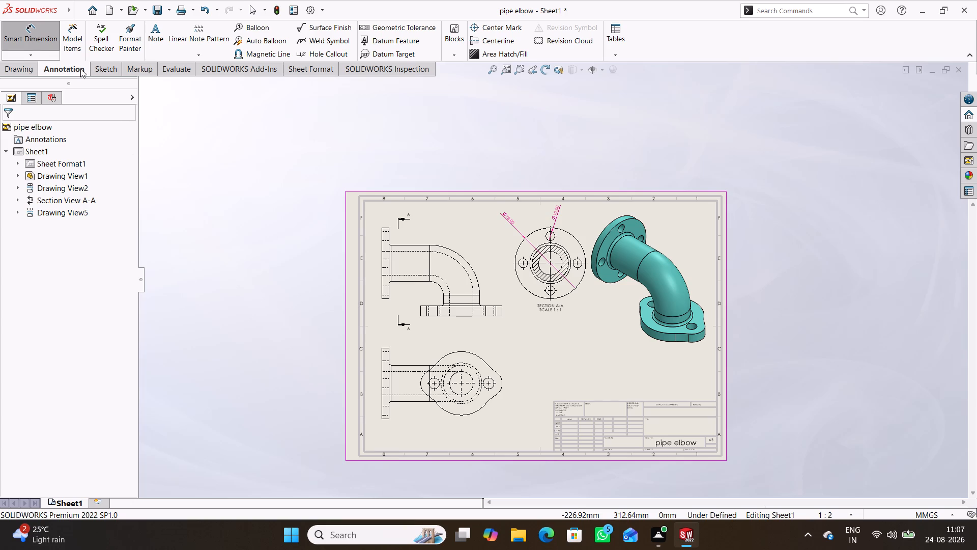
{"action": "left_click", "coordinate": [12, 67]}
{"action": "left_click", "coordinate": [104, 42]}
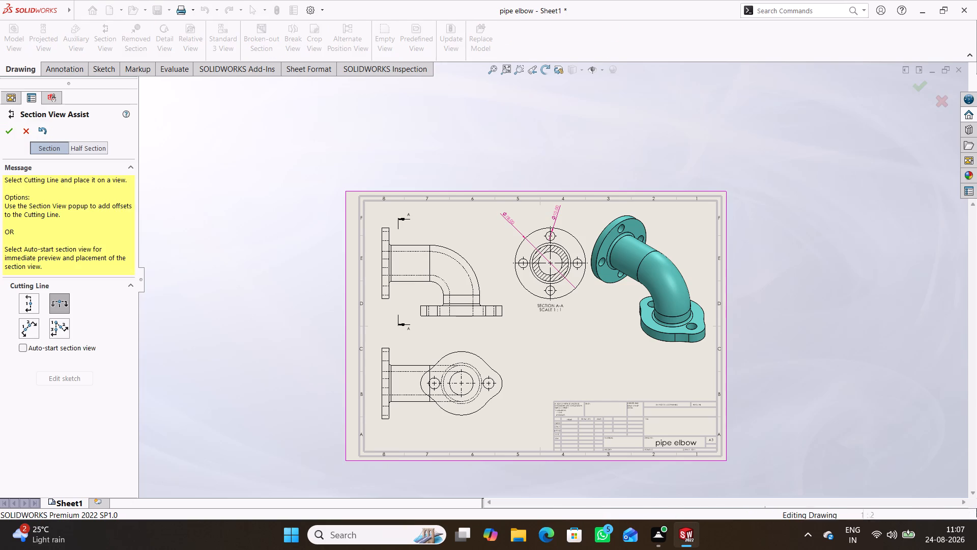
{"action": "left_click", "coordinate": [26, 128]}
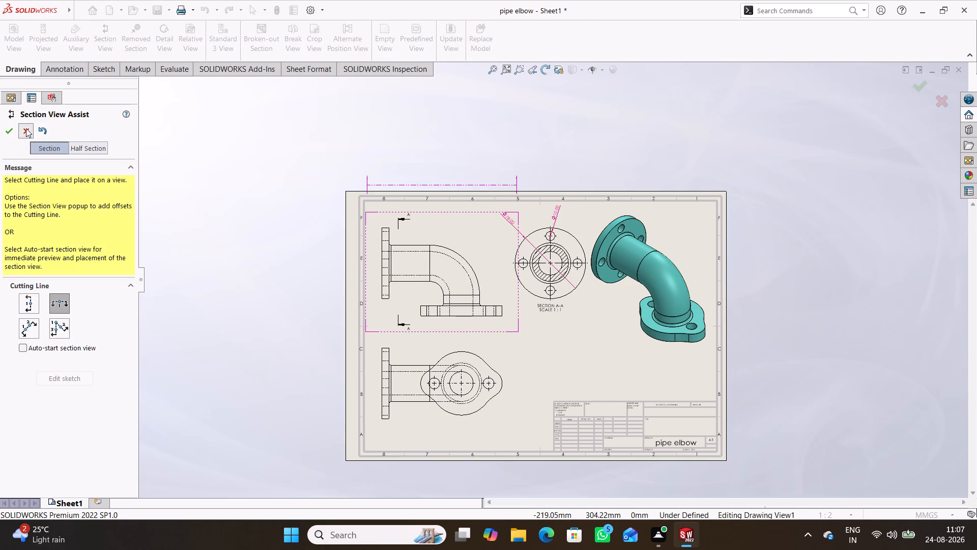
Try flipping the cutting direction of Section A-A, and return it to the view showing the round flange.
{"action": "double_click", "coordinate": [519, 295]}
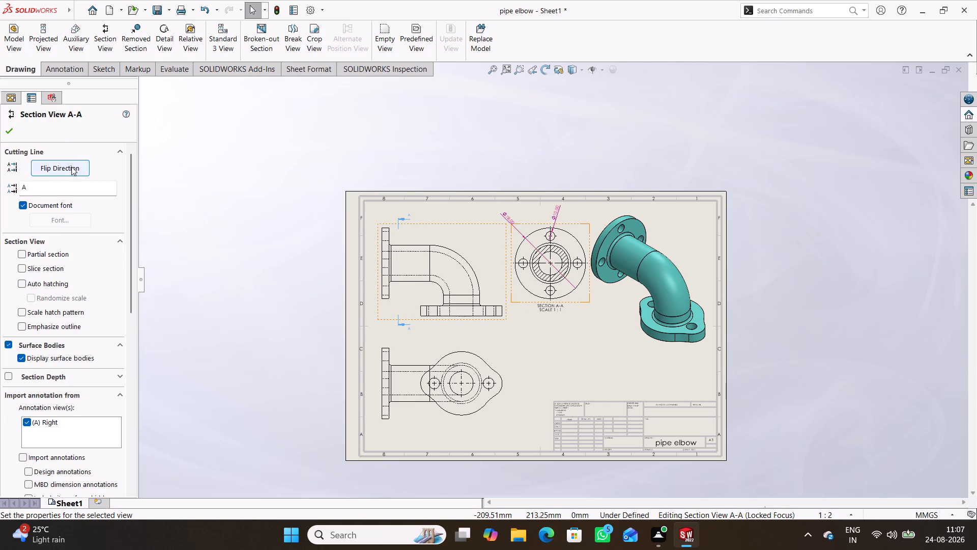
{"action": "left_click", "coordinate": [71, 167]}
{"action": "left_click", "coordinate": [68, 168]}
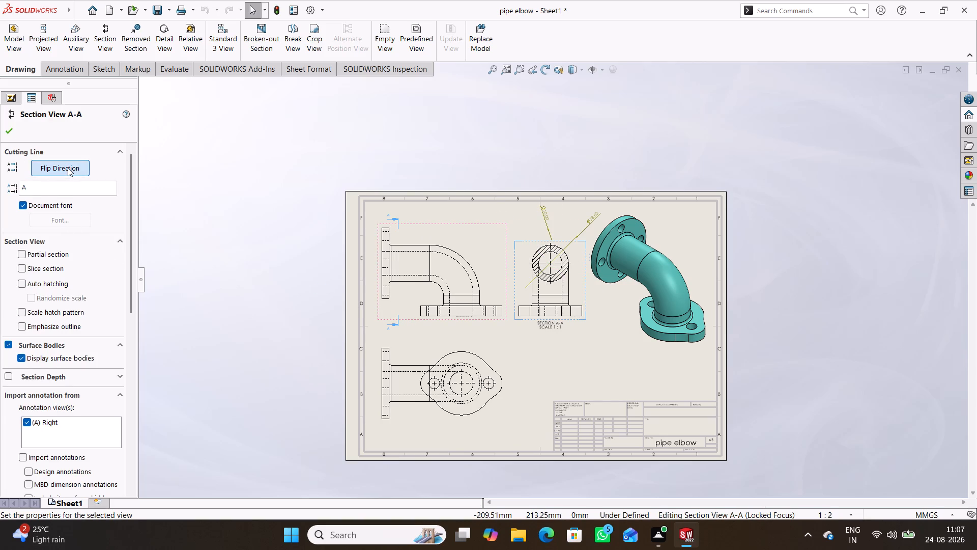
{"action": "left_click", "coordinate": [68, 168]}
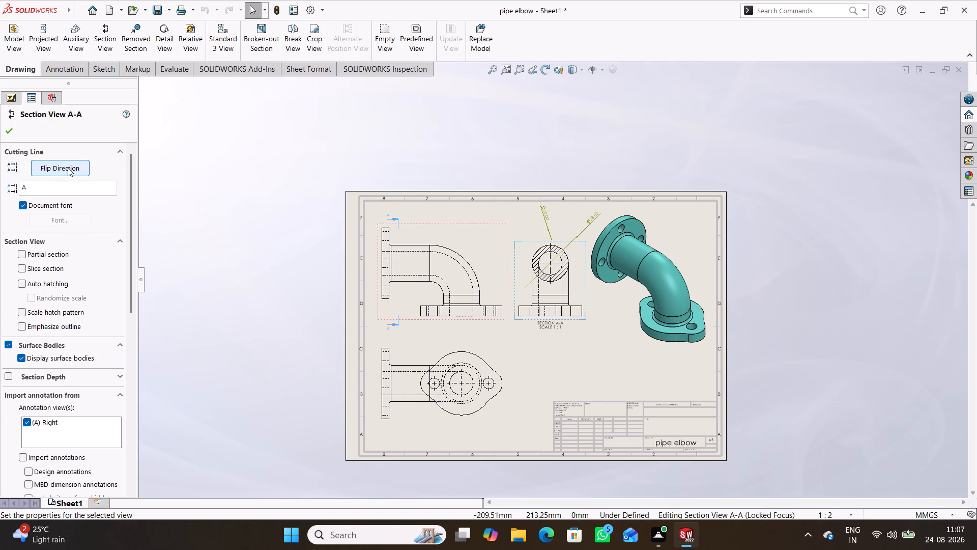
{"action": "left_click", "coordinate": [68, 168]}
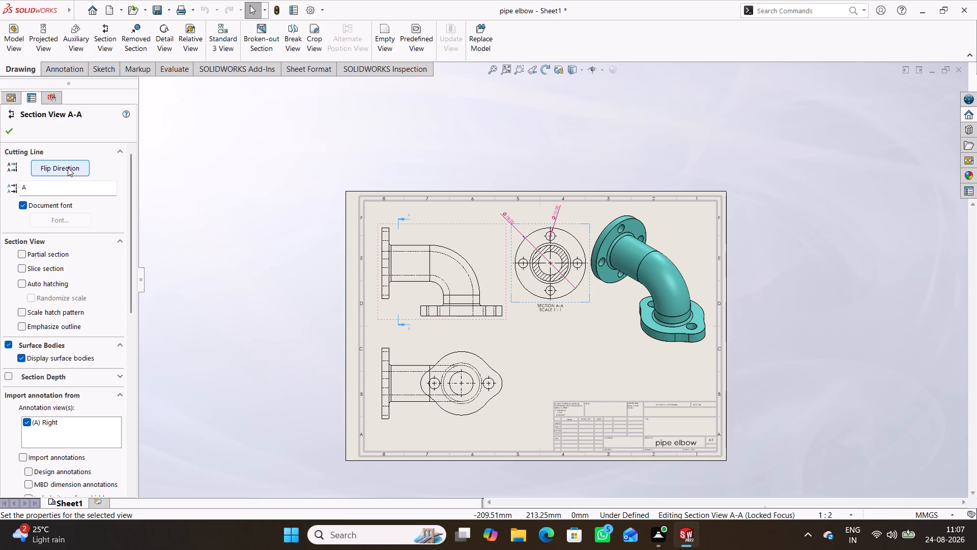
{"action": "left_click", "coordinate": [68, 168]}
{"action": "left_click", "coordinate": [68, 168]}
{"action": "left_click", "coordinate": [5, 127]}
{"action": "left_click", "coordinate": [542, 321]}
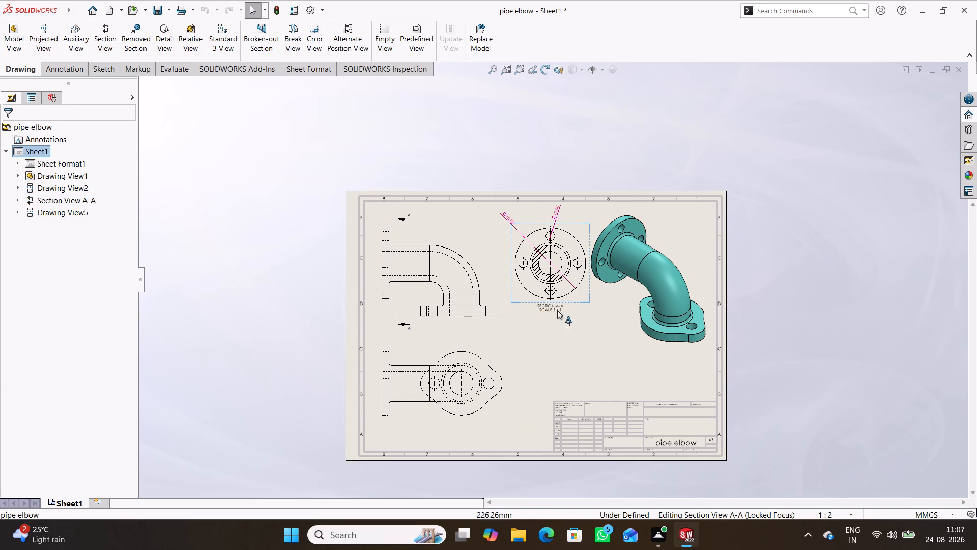
Dimension the pipe's outer diameter and bore diameter on the hatched ring in Section A-A.
{"action": "left_click", "coordinate": [54, 68]}
{"action": "left_click", "coordinate": [36, 38]}
{"action": "scroll", "coordinate": [572, 346], "scroll_direction": "down", "scroll_amount": 2}
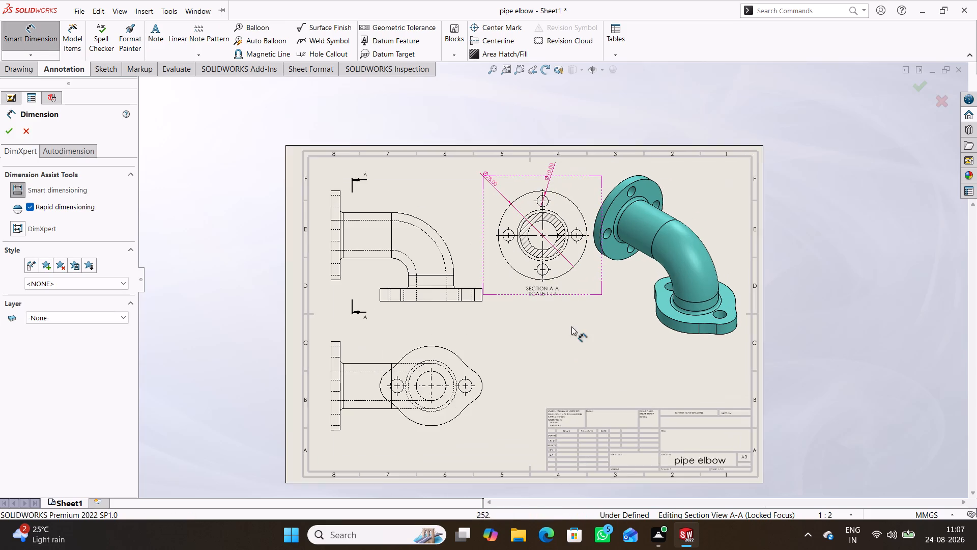
{"action": "scroll", "coordinate": [565, 273], "scroll_direction": "down", "scroll_amount": 6}
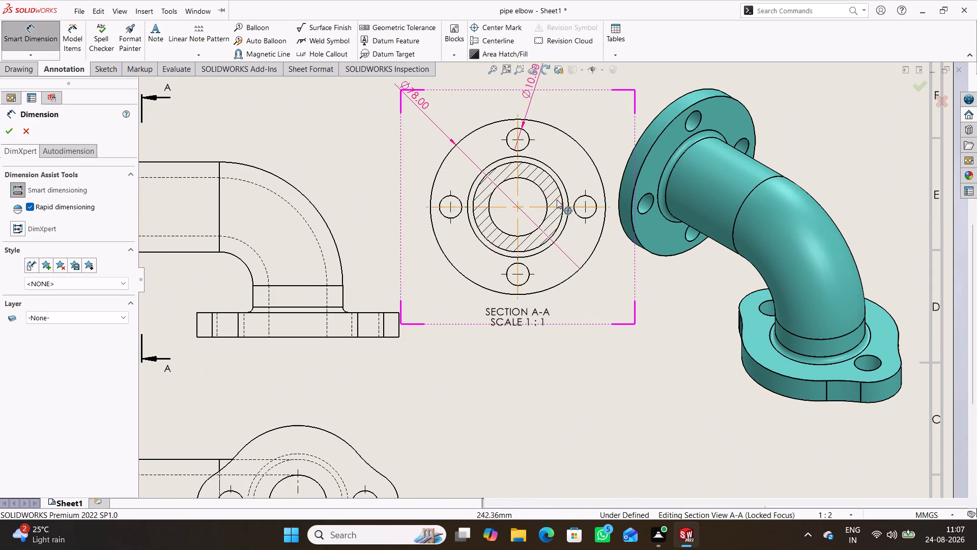
{"action": "left_click", "coordinate": [556, 183]}
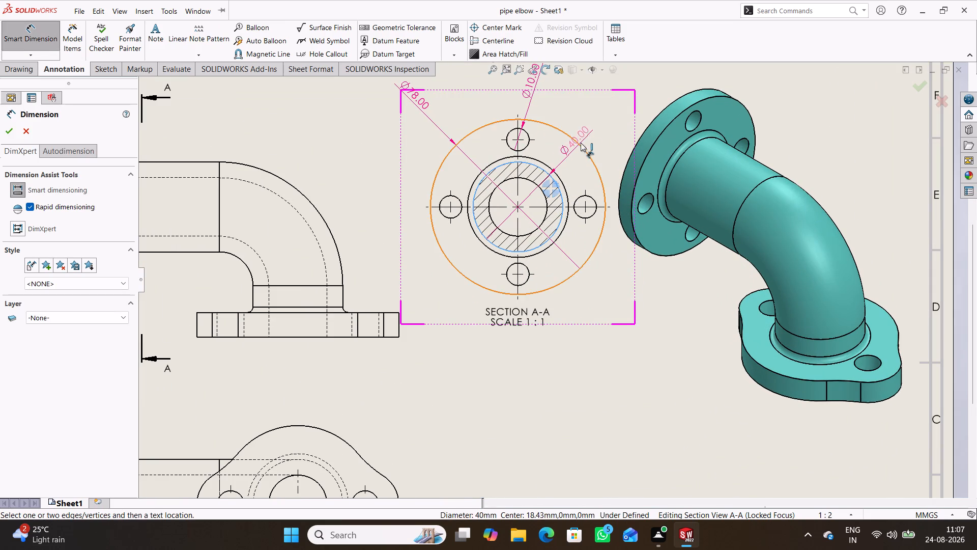
{"action": "left_click", "coordinate": [598, 127]}
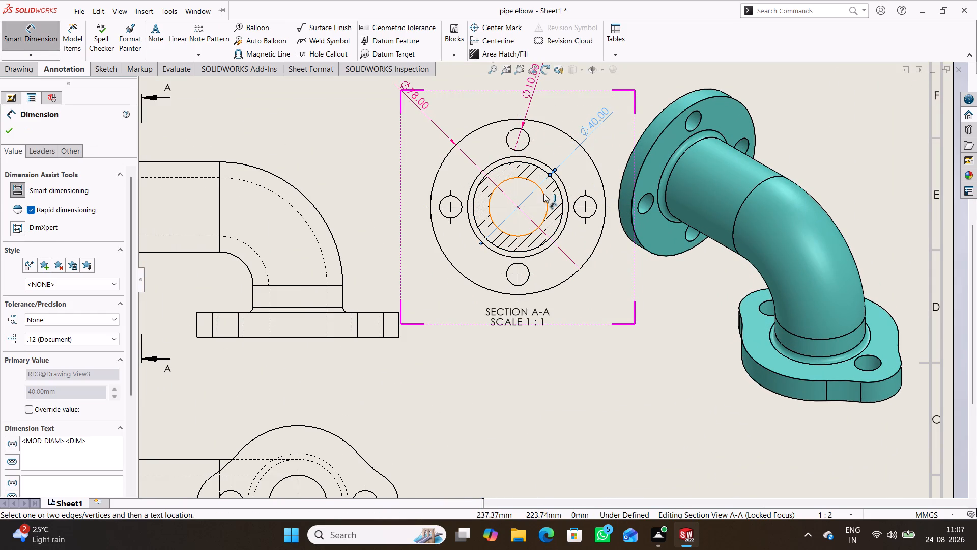
{"action": "left_click", "coordinate": [543, 194]}
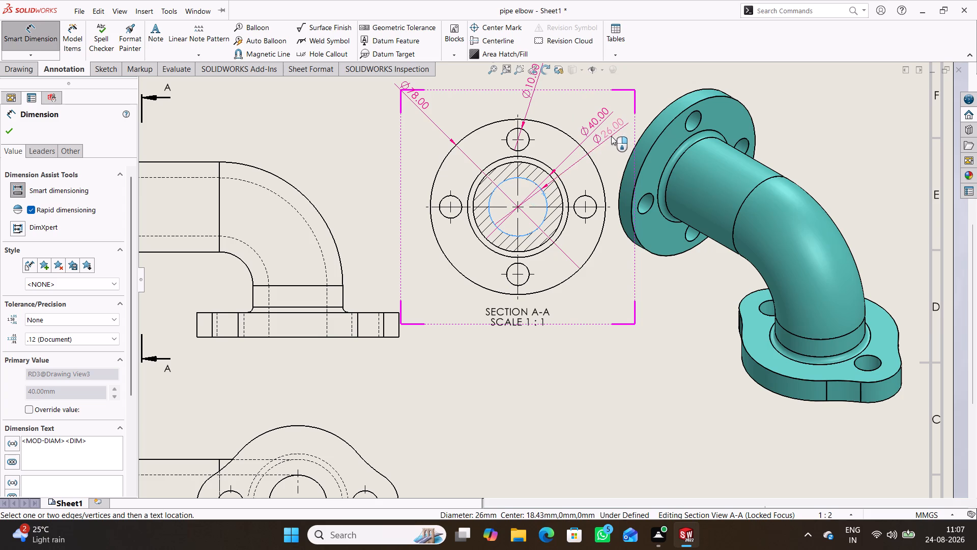
{"action": "left_click", "coordinate": [613, 141]}
{"action": "left_click", "coordinate": [676, 312]}
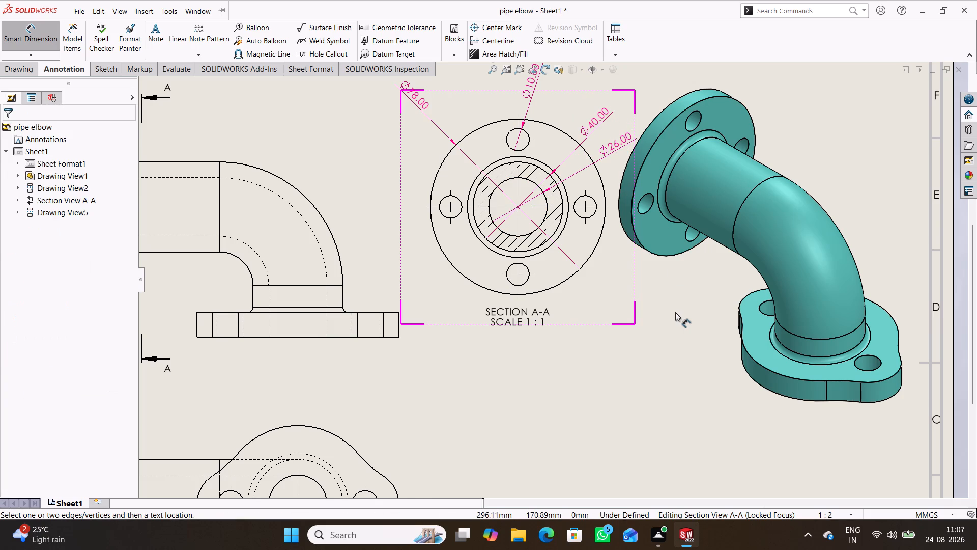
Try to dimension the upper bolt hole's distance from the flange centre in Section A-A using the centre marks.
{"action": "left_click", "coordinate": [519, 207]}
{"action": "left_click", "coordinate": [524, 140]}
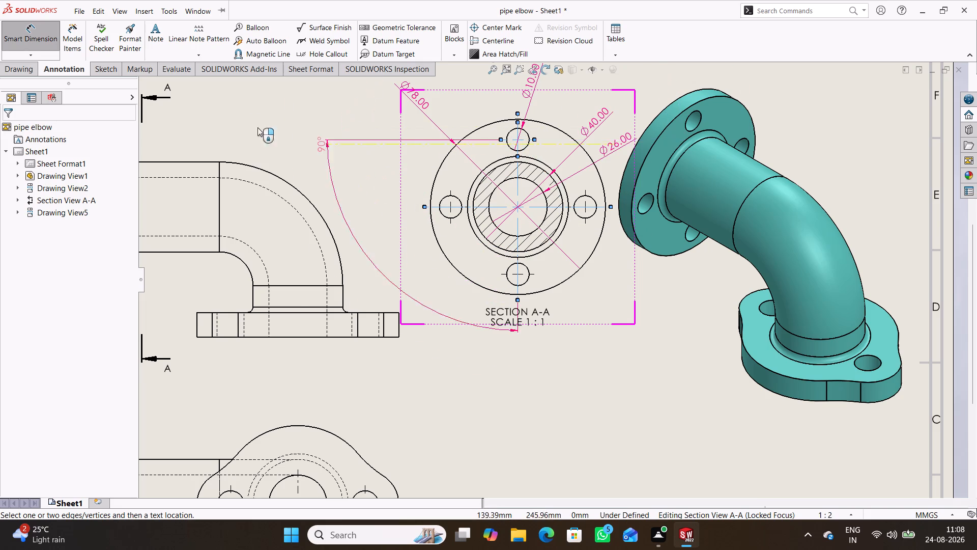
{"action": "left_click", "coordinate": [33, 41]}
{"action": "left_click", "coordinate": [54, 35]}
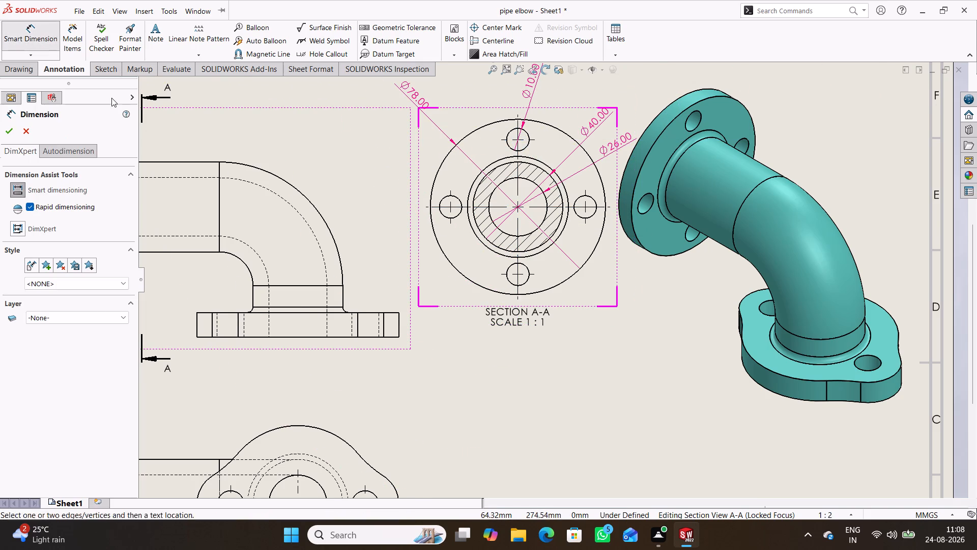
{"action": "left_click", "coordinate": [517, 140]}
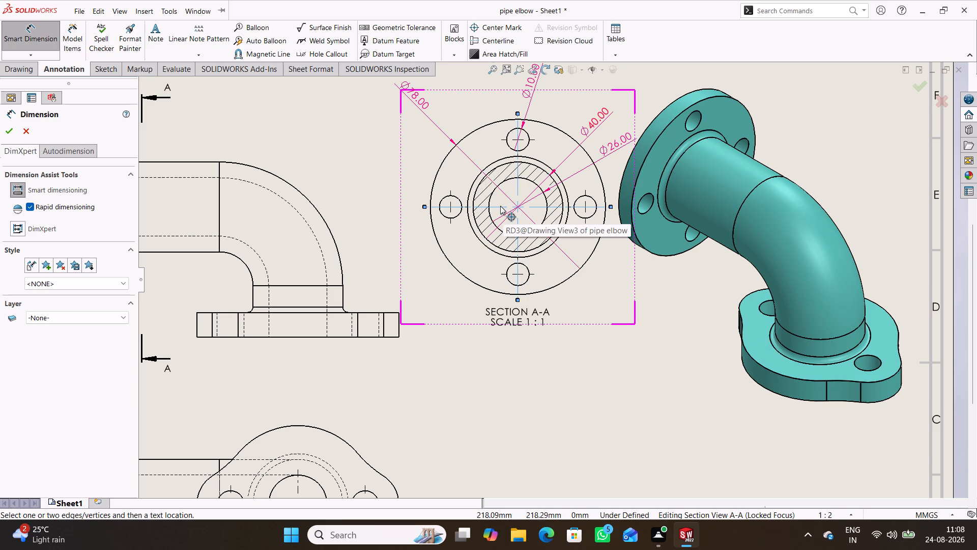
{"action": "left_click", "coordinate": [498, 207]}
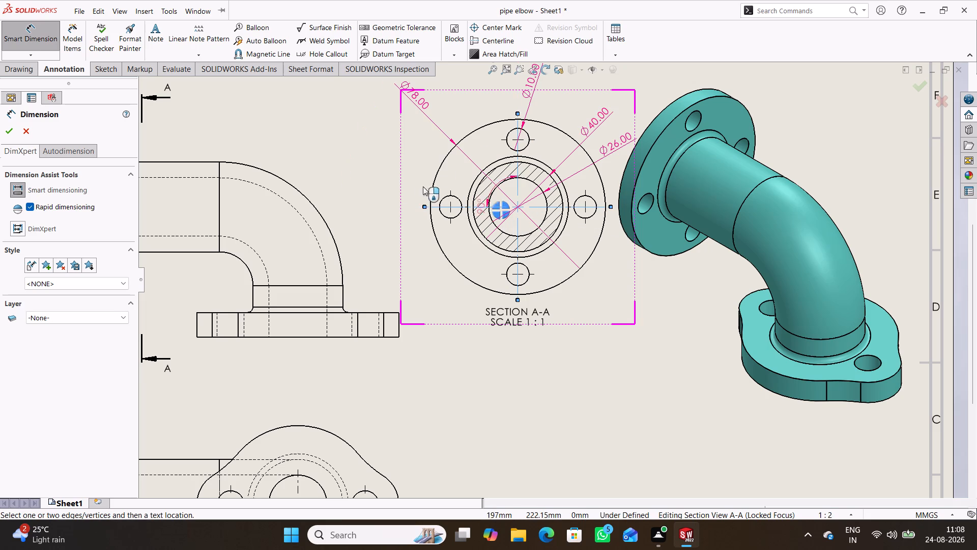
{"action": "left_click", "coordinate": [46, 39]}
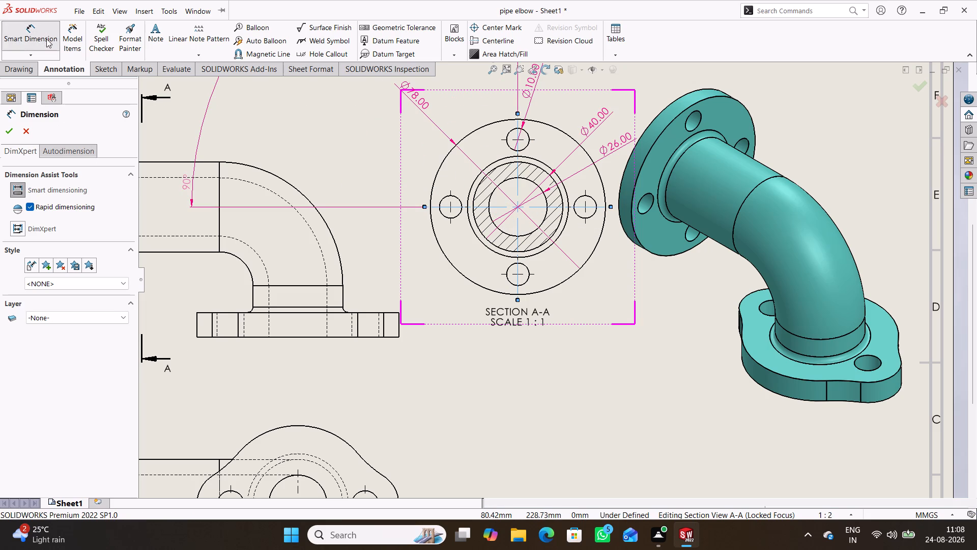
Dimension the round flange's thickness above it and its outer diameter beside it in the front view.
{"action": "left_click", "coordinate": [32, 37]}
{"action": "scroll", "coordinate": [484, 281], "scroll_direction": "up", "scroll_amount": 1}
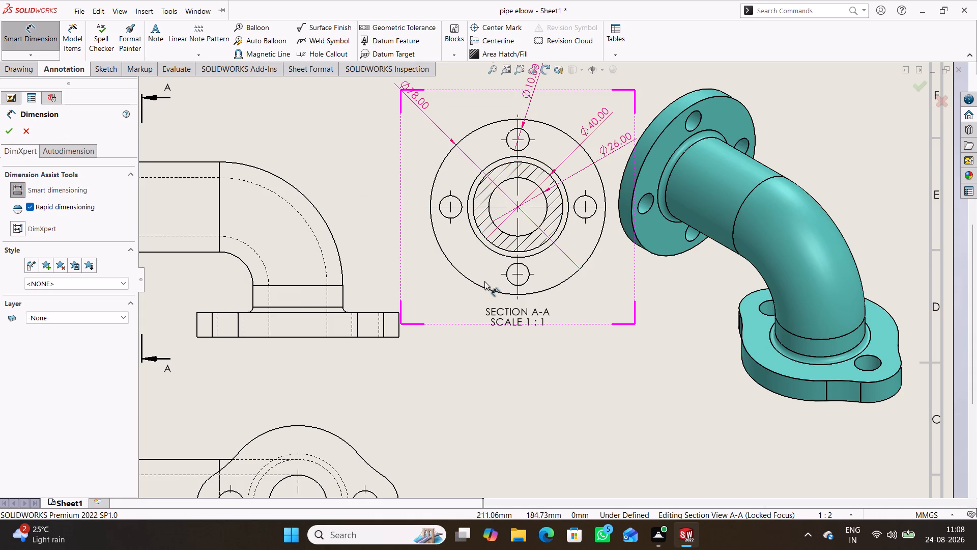
{"action": "scroll", "coordinate": [574, 345], "scroll_direction": "up", "scroll_amount": 3}
{"action": "scroll", "coordinate": [455, 327], "scroll_direction": "down", "scroll_amount": 4}
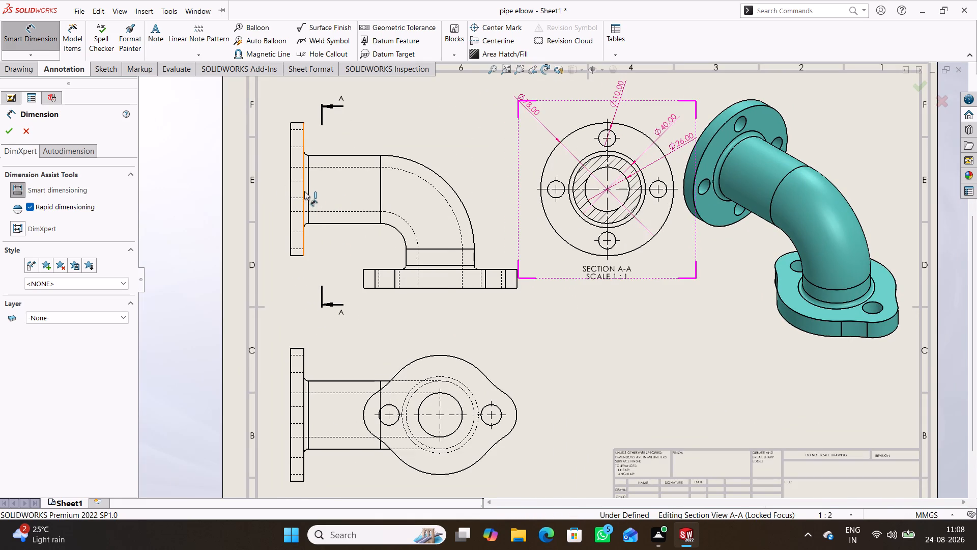
{"action": "left_click", "coordinate": [290, 188]}
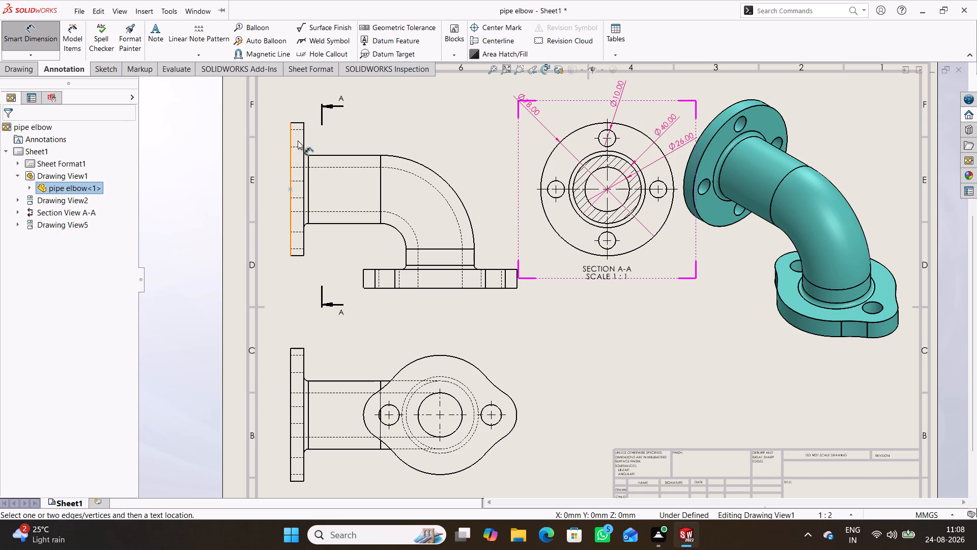
{"action": "left_click", "coordinate": [303, 139]}
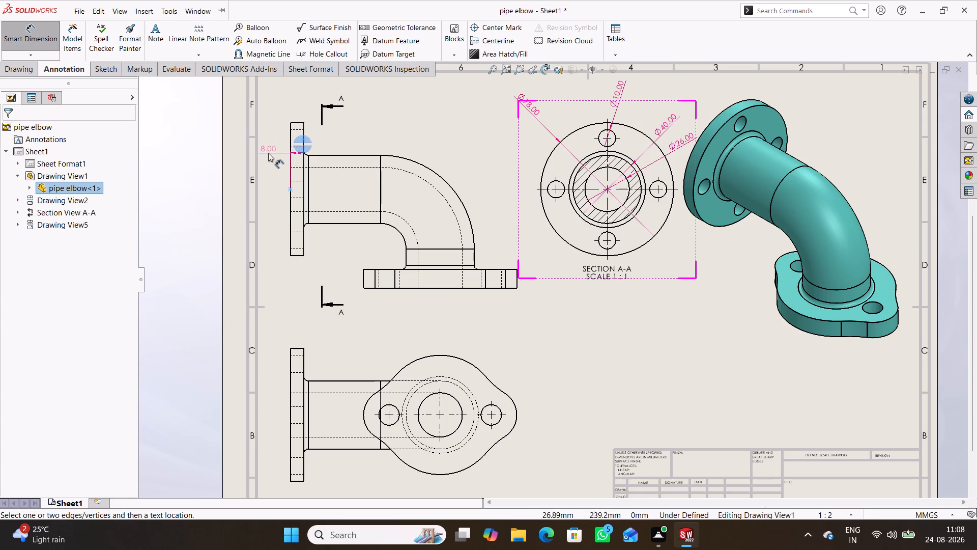
{"action": "left_click", "coordinate": [294, 101]}
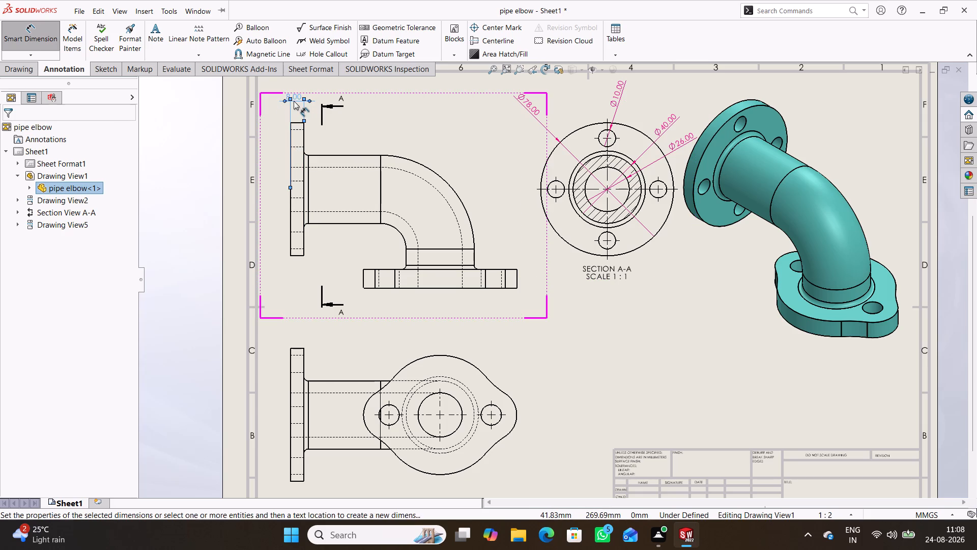
{"action": "left_click", "coordinate": [184, 116]}
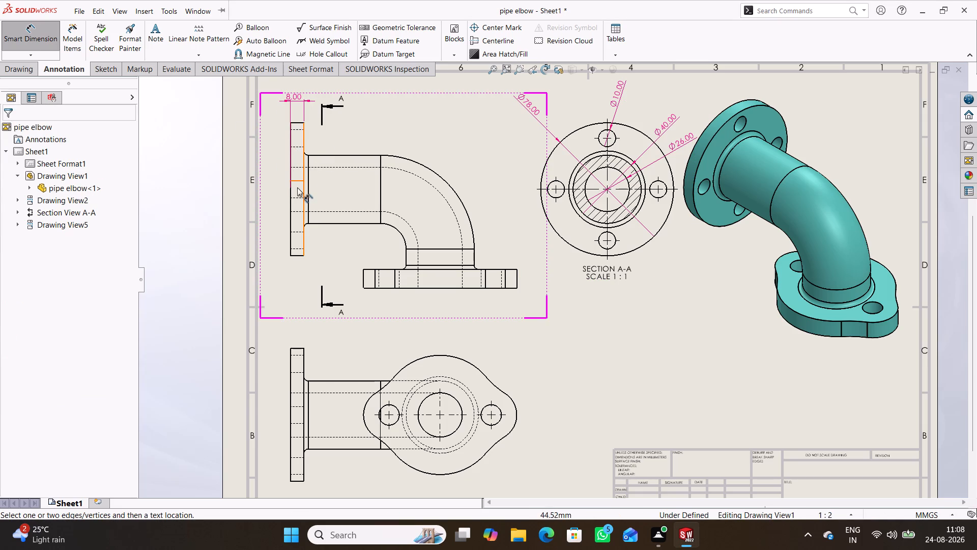
{"action": "left_click", "coordinate": [291, 155]}
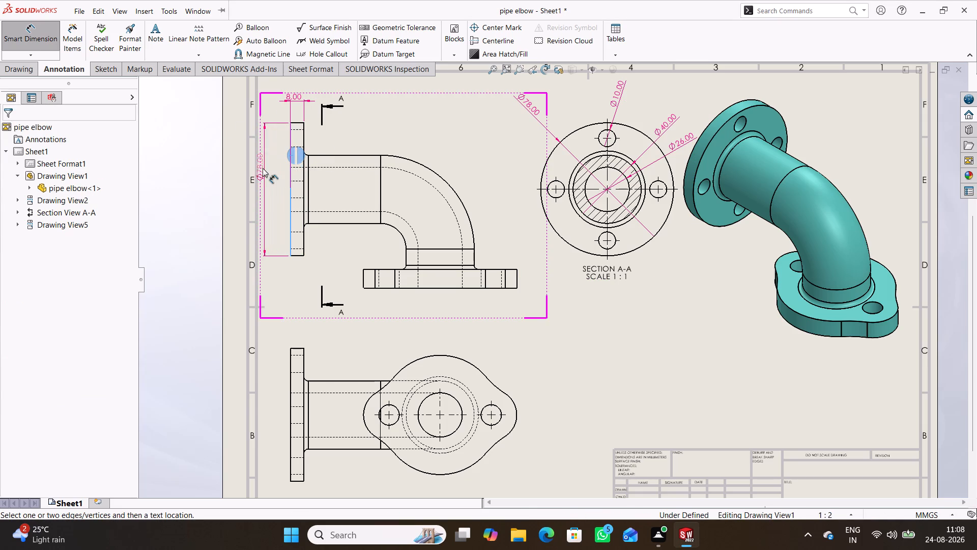
{"action": "left_click", "coordinate": [273, 186]}
{"action": "left_click", "coordinate": [412, 134]}
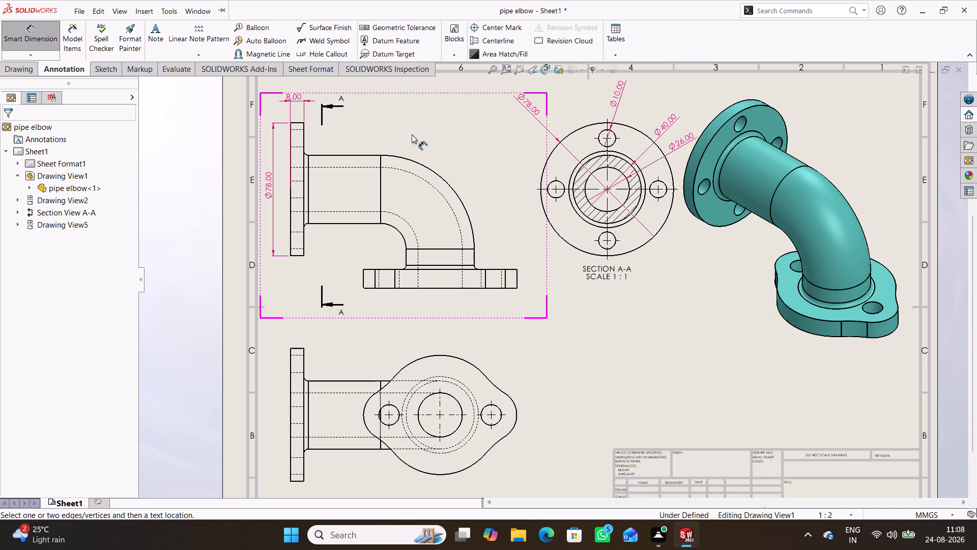
Set the projected flange view below the front view to the Hidden Lines Removed display style.
{"action": "scroll", "coordinate": [549, 396], "scroll_direction": "up", "scroll_amount": 2}
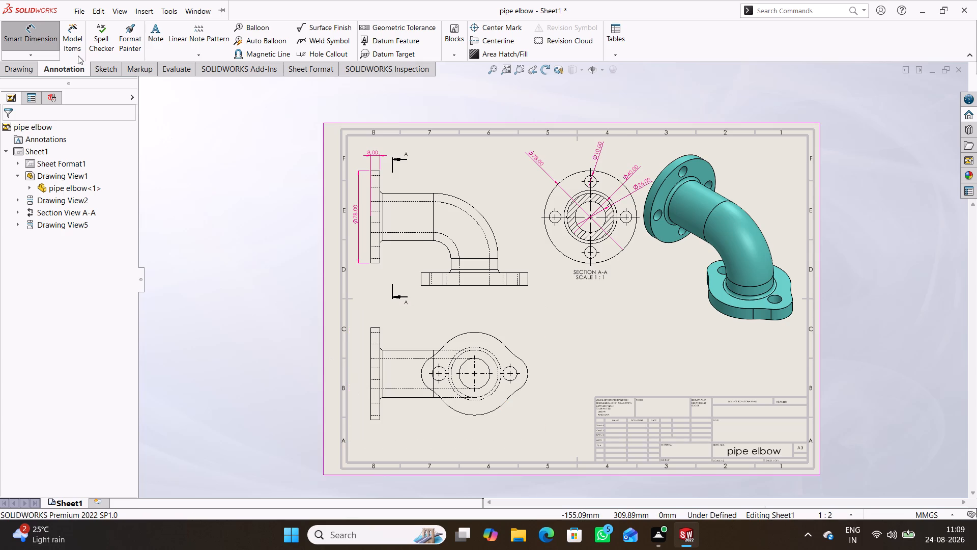
{"action": "left_click", "coordinate": [54, 41]}
{"action": "double_click", "coordinate": [526, 424]}
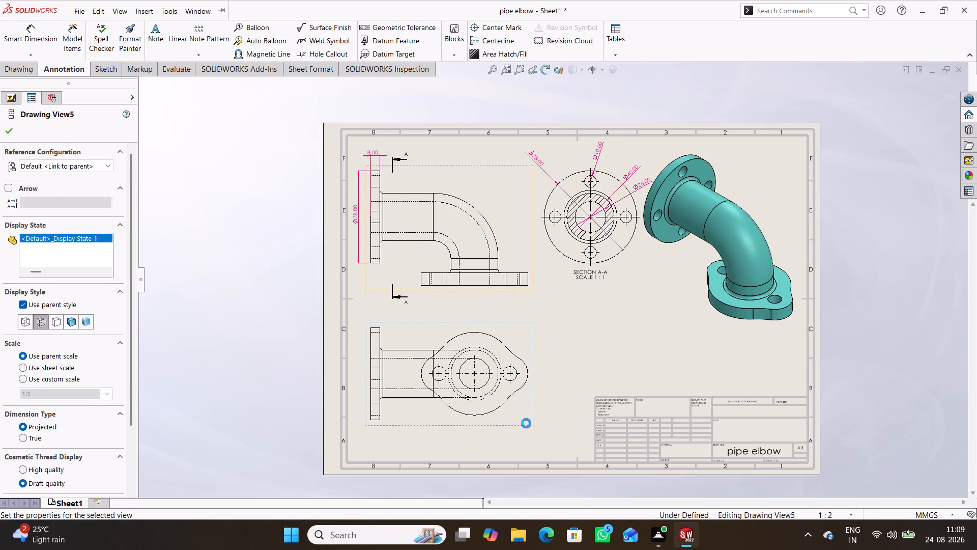
{"action": "left_click", "coordinate": [25, 325]}
{"action": "left_click", "coordinate": [43, 323]}
{"action": "left_click", "coordinate": [55, 323]}
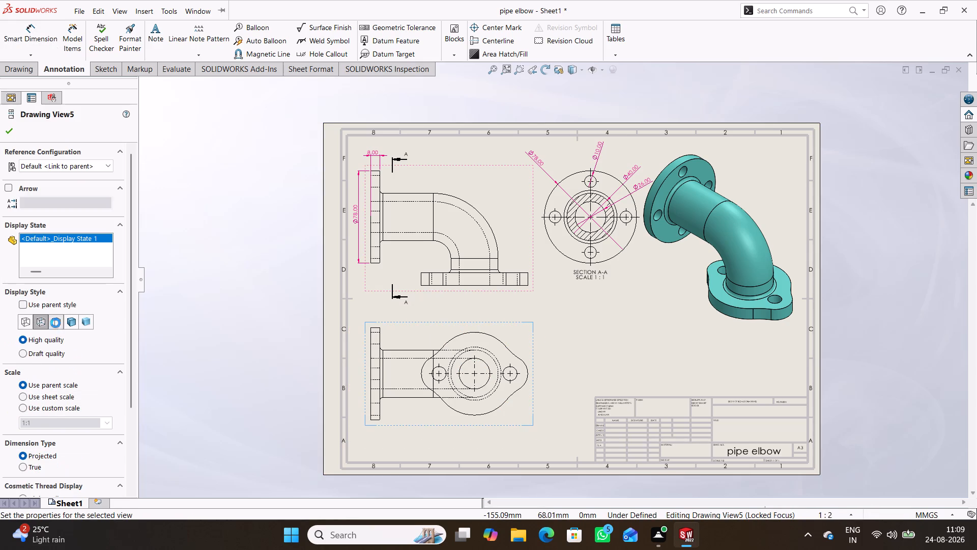
{"action": "left_click", "coordinate": [11, 128]}
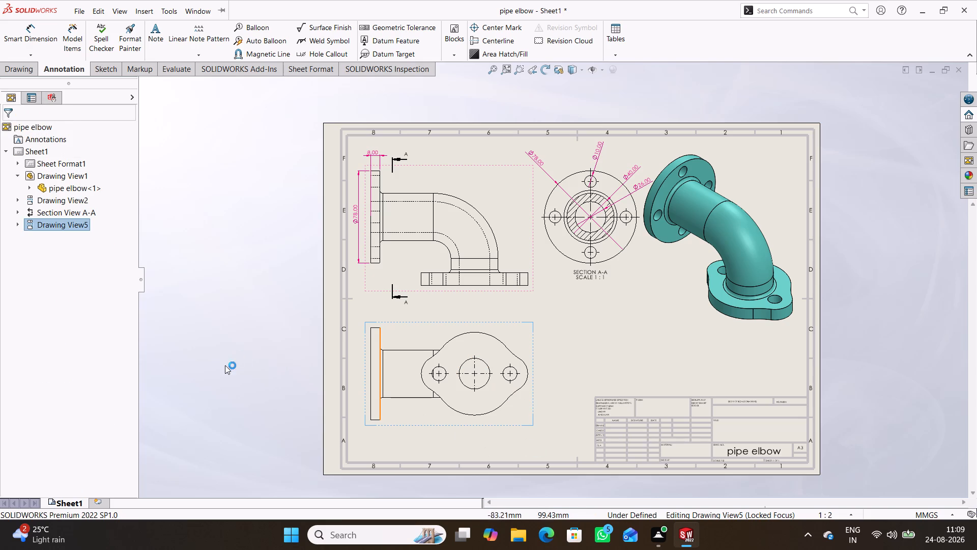
Dimension the oval flange's rounded end radius and its adjacent bolt hole diameter in the projected flange view.
{"action": "left_click", "coordinate": [42, 36]}
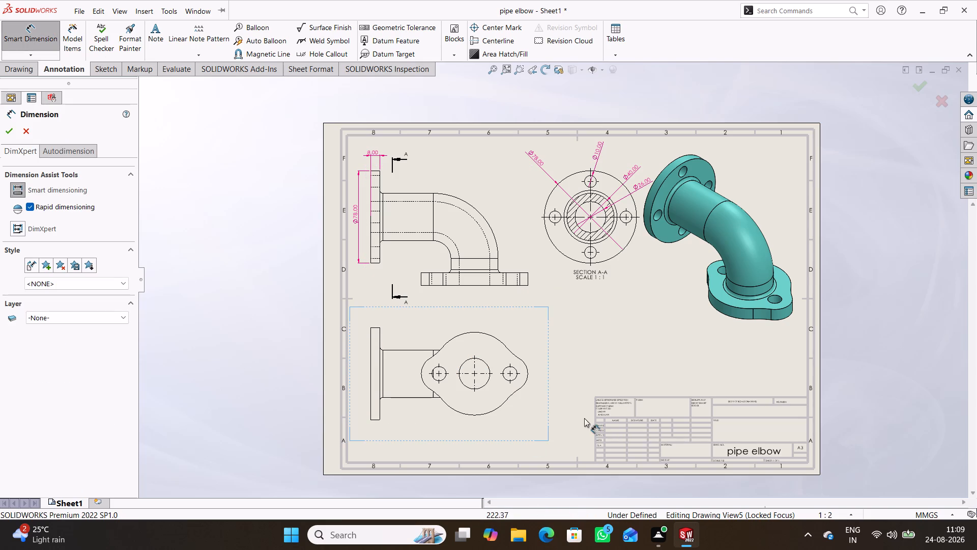
{"action": "left_click", "coordinate": [528, 375]}
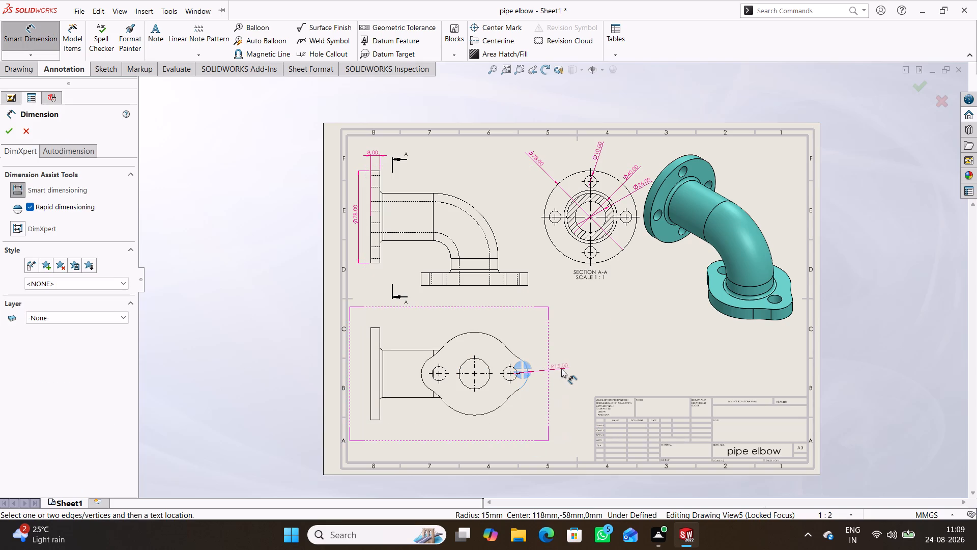
{"action": "left_click", "coordinate": [561, 369]}
{"action": "left_click", "coordinate": [532, 399]}
{"action": "scroll", "coordinate": [529, 369], "scroll_direction": "down", "scroll_amount": 3}
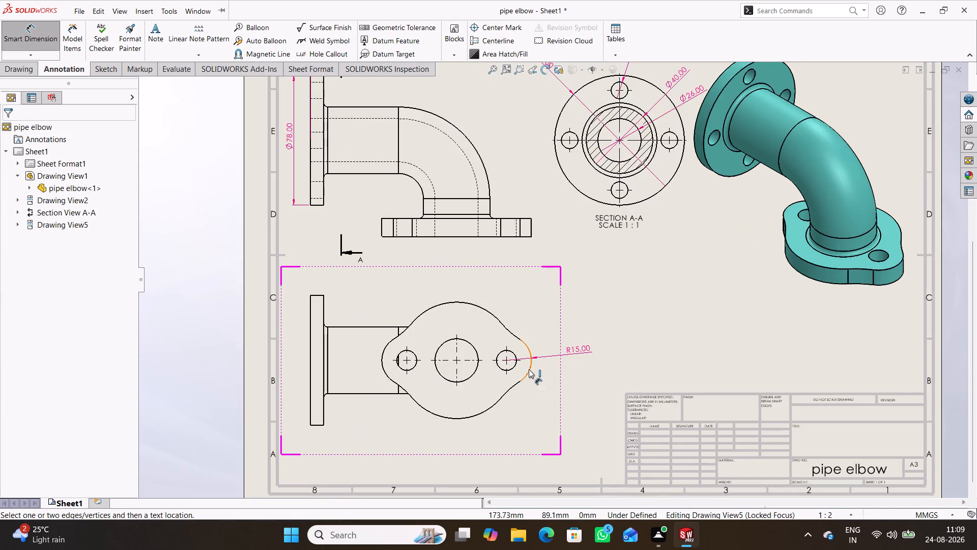
{"action": "scroll", "coordinate": [529, 369], "scroll_direction": "down", "scroll_amount": 3}
{"action": "left_click", "coordinate": [508, 355]}
{"action": "left_click", "coordinate": [554, 384]}
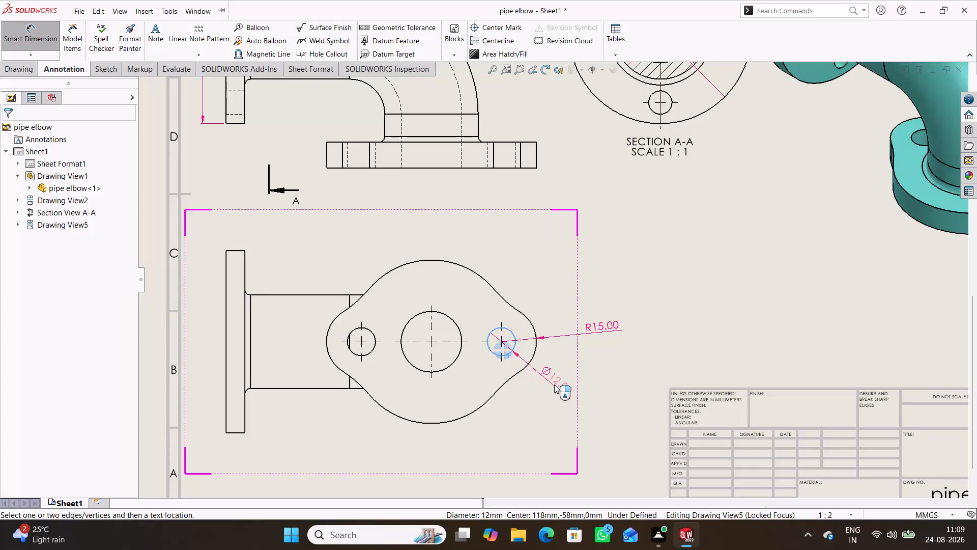
Dimension the radii of the concave blend and the large lower arc on the oval flange's outline.
{"action": "left_click", "coordinate": [513, 377]}
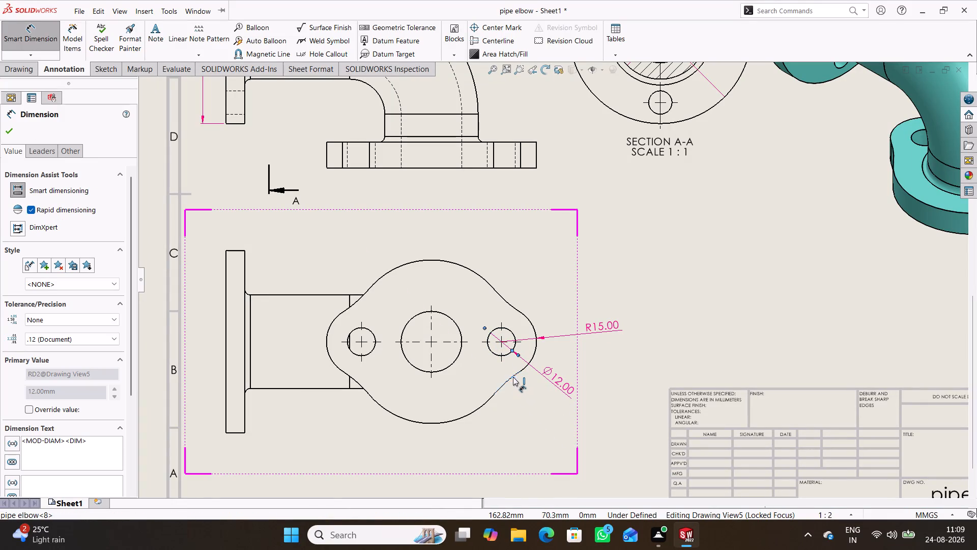
{"action": "left_click", "coordinate": [529, 402]}
{"action": "left_click", "coordinate": [523, 423]}
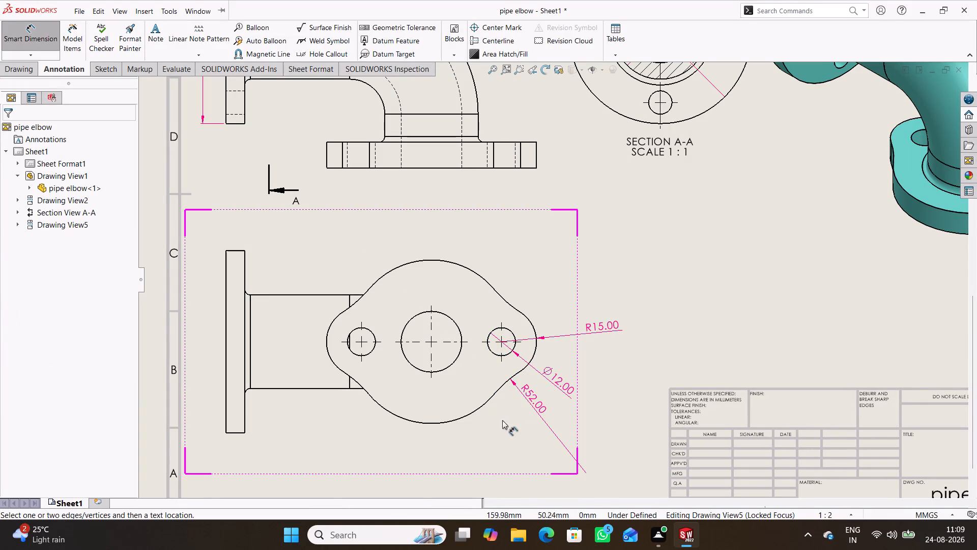
{"action": "left_click", "coordinate": [469, 417]}
{"action": "left_click", "coordinate": [455, 418]}
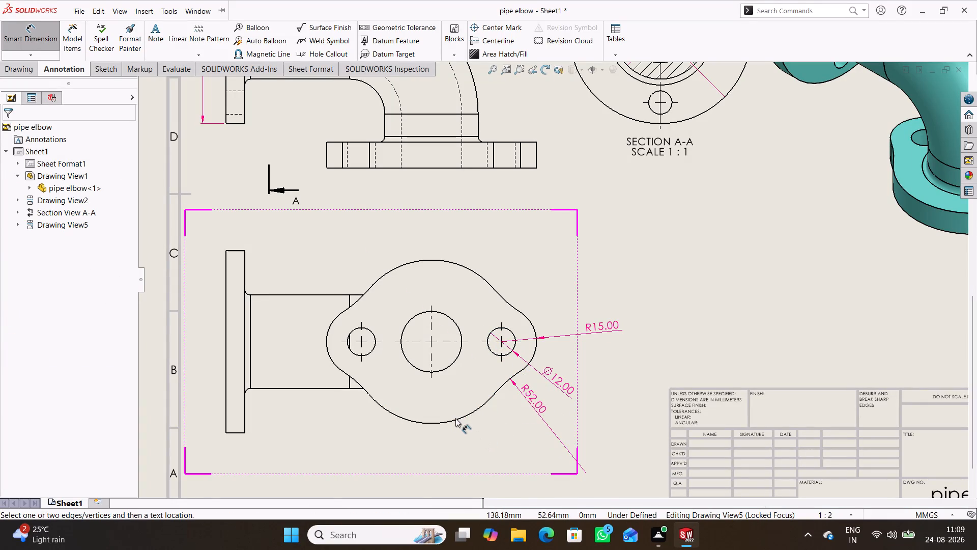
{"action": "left_click", "coordinate": [457, 420]}
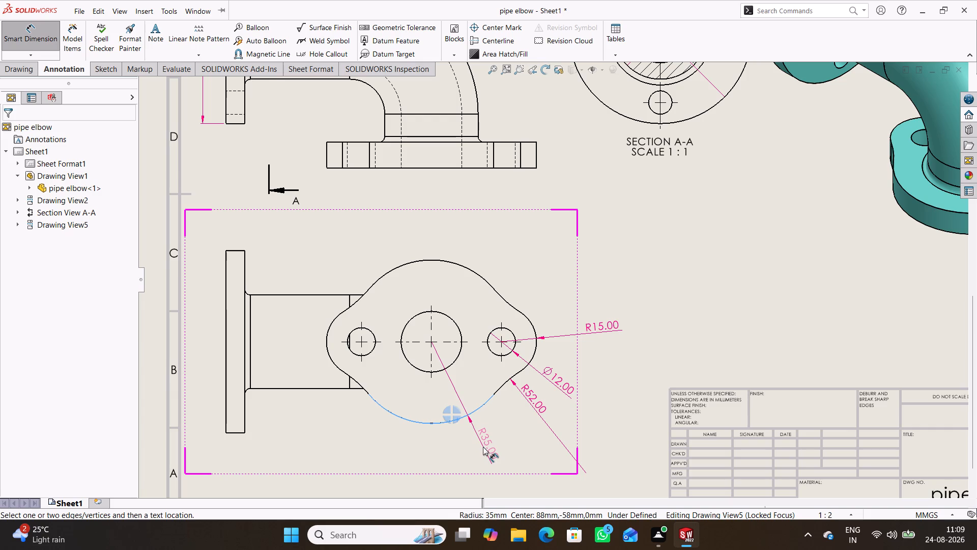
{"action": "left_click", "coordinate": [483, 447]}
{"action": "left_click", "coordinate": [639, 400]}
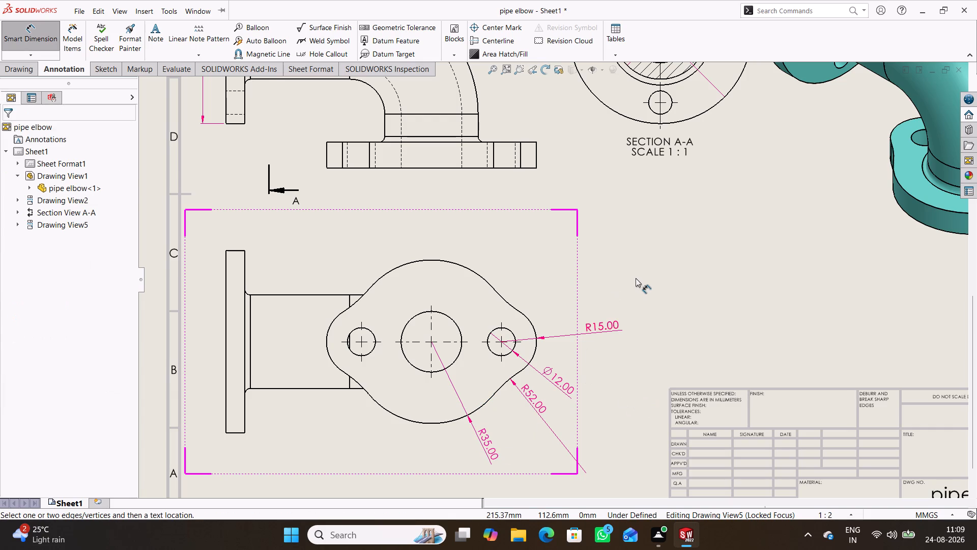
Dimension the diameter of the oval flange's central bore in the projected flange view.
{"action": "left_click", "coordinate": [448, 316]}
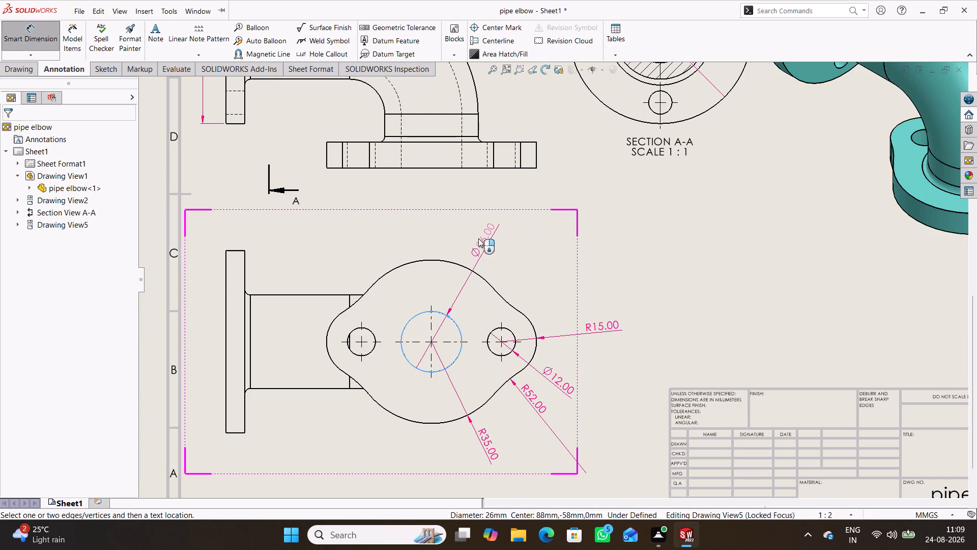
{"action": "left_click", "coordinate": [478, 238]}
{"action": "left_click", "coordinate": [618, 259]}
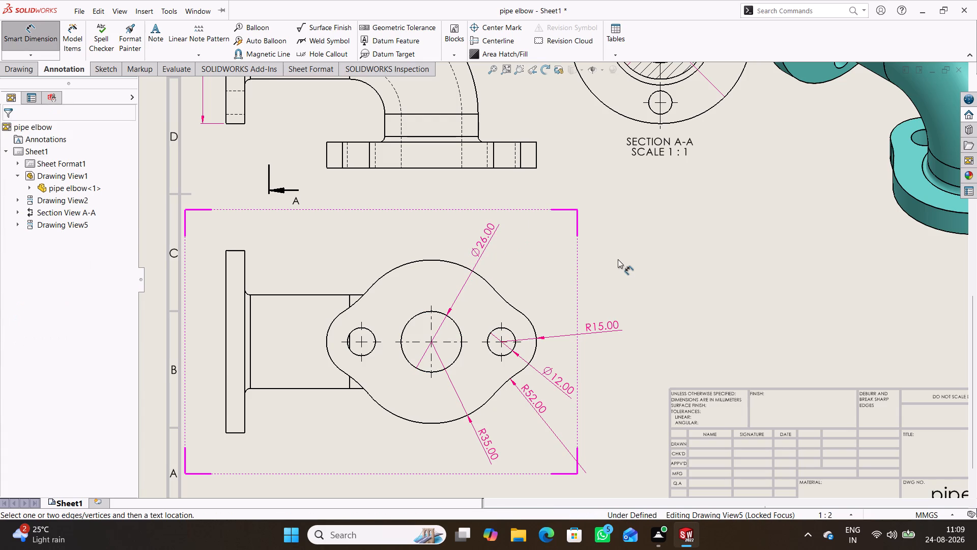
Dimension the outer diameter and bore diameter of the straight pipe section beside the round flange in the front view.
{"action": "scroll", "coordinate": [623, 282], "scroll_direction": "up", "scroll_amount": 3}
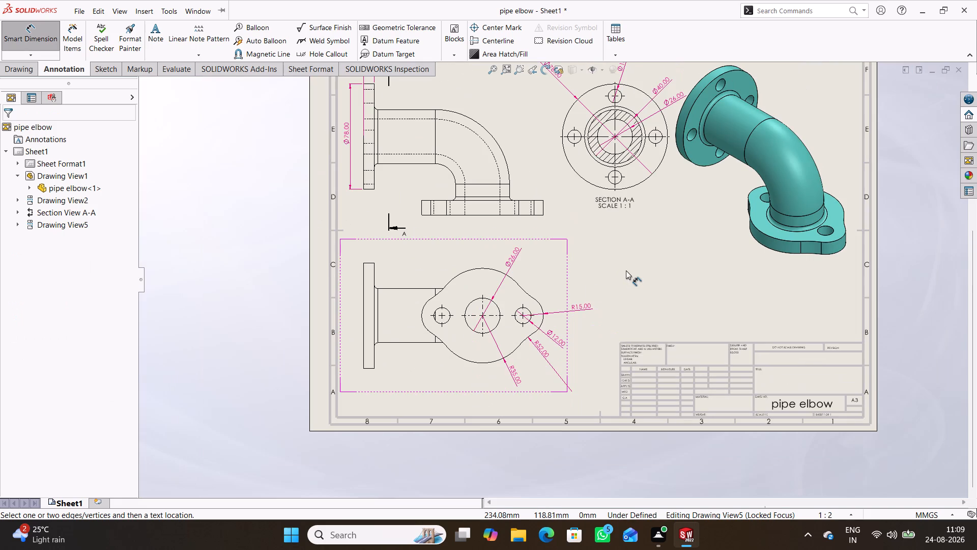
{"action": "scroll", "coordinate": [473, 213], "scroll_direction": "up", "scroll_amount": 2}
{"action": "scroll", "coordinate": [489, 164], "scroll_direction": "down", "scroll_amount": 3}
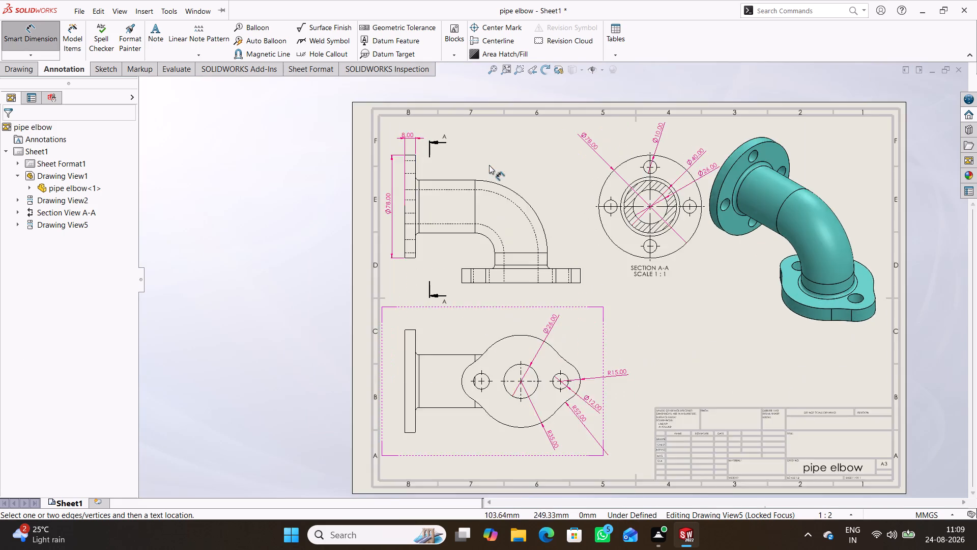
{"action": "scroll", "coordinate": [489, 165], "scroll_direction": "down", "scroll_amount": 2}
{"action": "left_click", "coordinate": [453, 195]}
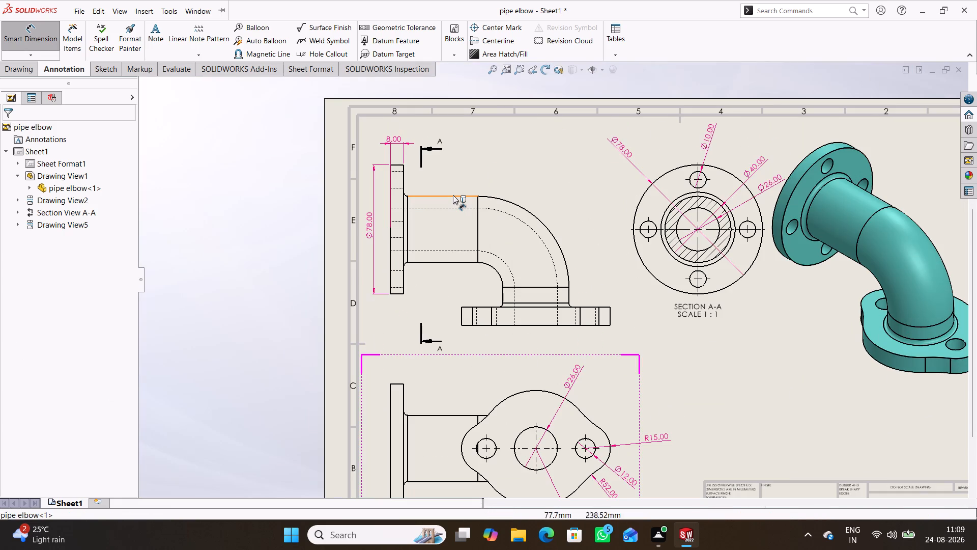
{"action": "left_click", "coordinate": [442, 262]}
{"action": "left_click", "coordinate": [459, 162]}
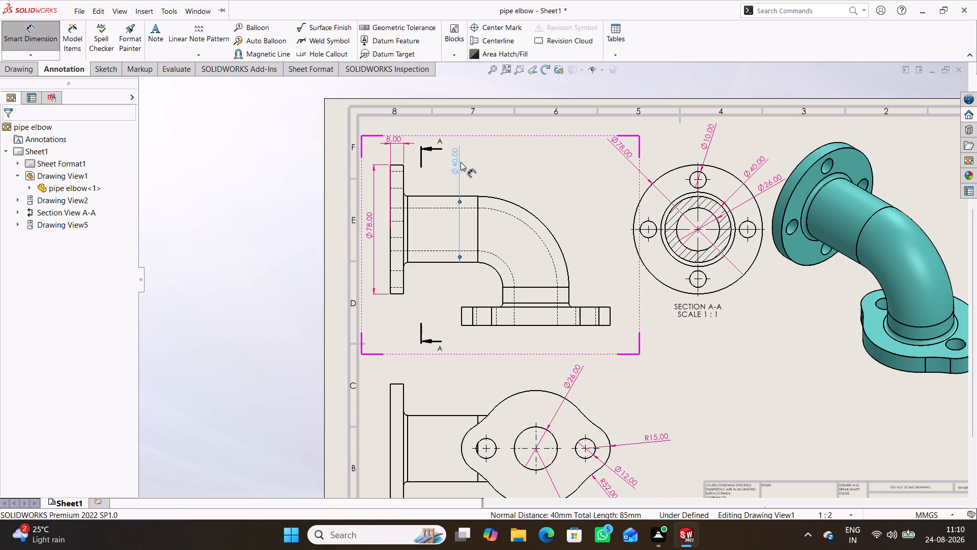
{"action": "left_click", "coordinate": [469, 208]}
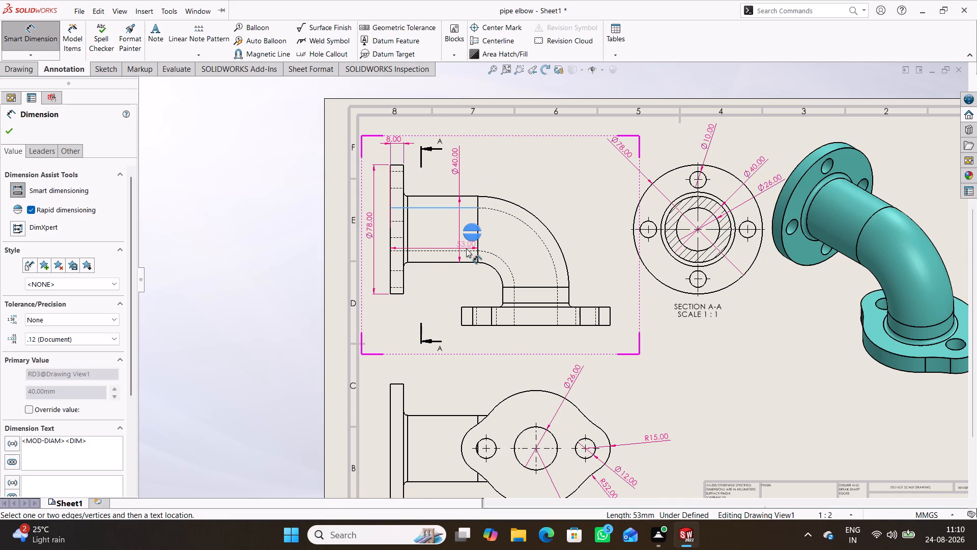
{"action": "left_click", "coordinate": [469, 251]}
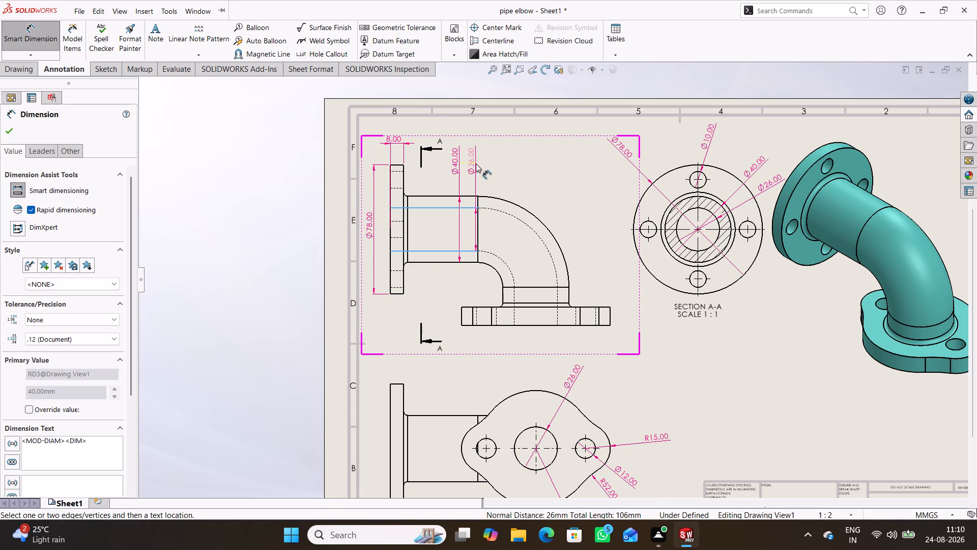
{"action": "left_click", "coordinate": [472, 226]}
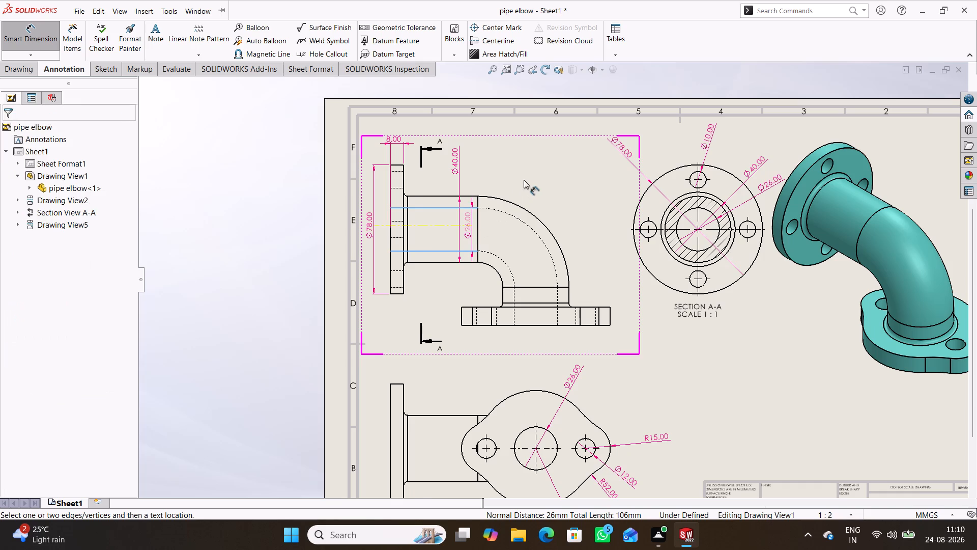
{"action": "left_click", "coordinate": [527, 176]}
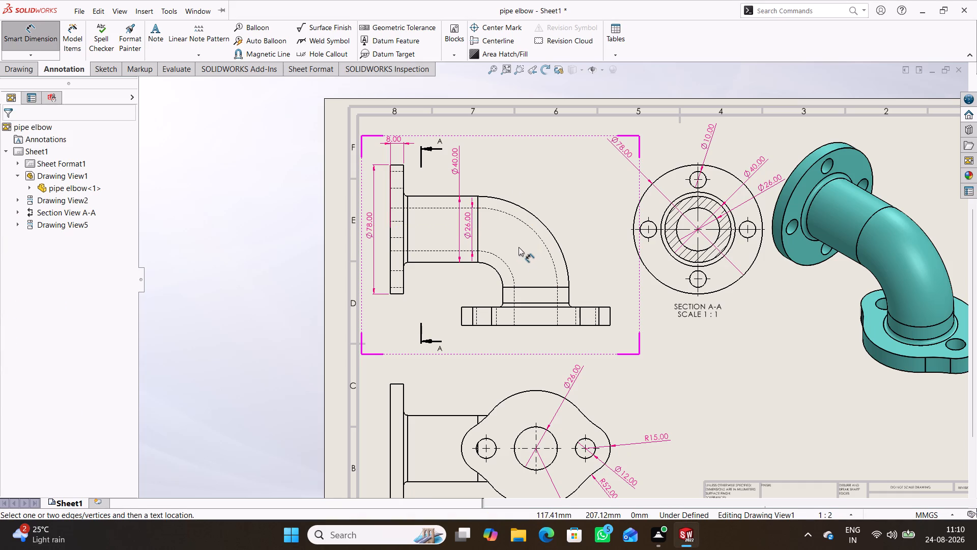
{"action": "left_click", "coordinate": [50, 39]}
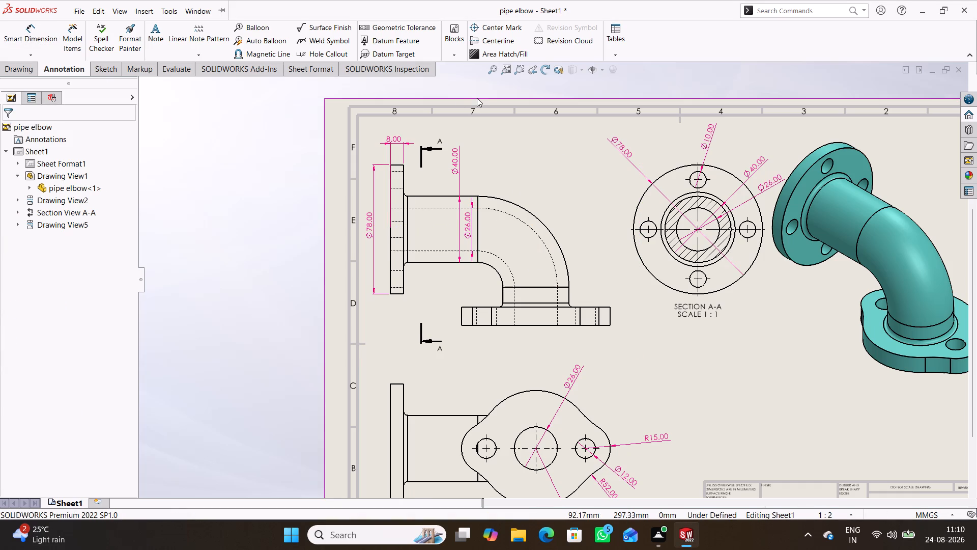
Examine the front view's properties, including its reference configuration, import options, display style, scale and automatic update settings.
{"action": "double_click", "coordinate": [442, 313]}
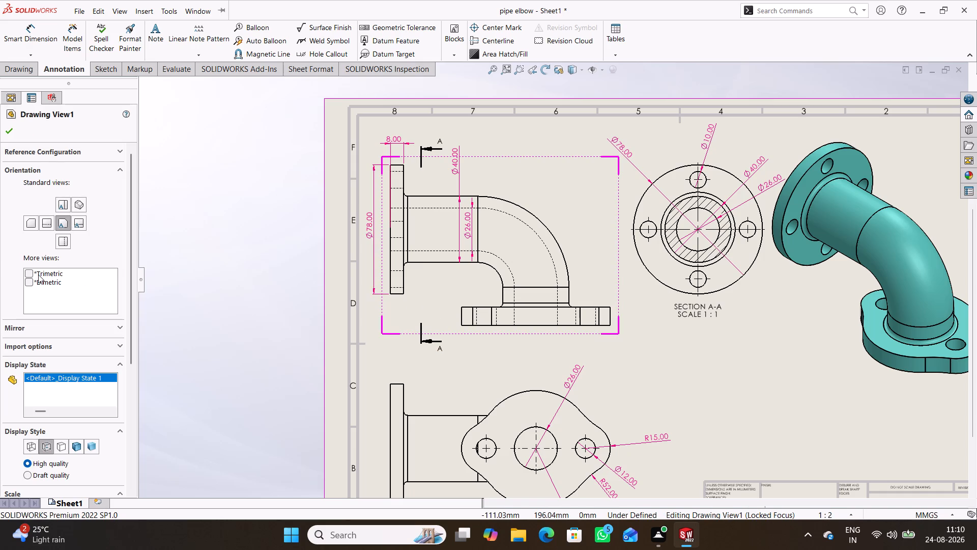
{"action": "left_click", "coordinate": [117, 151]}
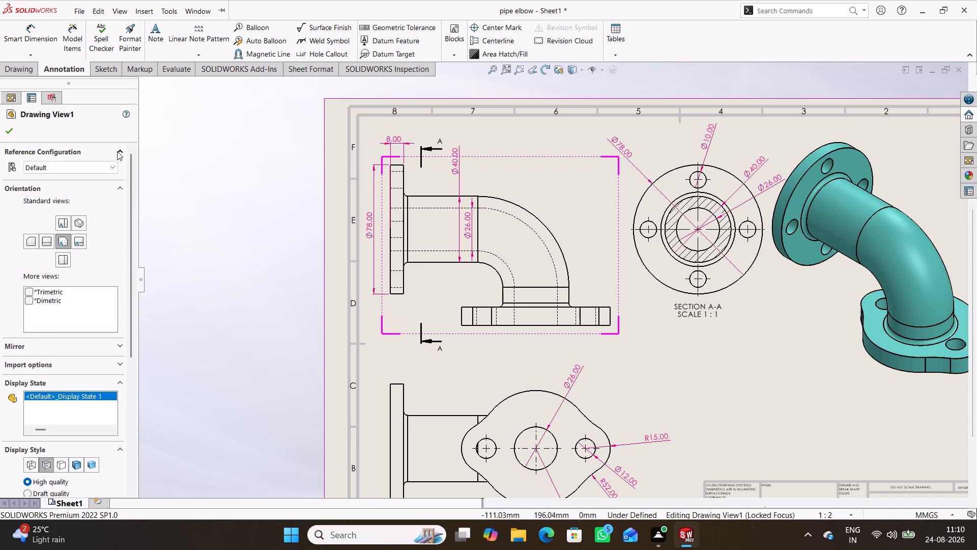
{"action": "left_click", "coordinate": [107, 167]}
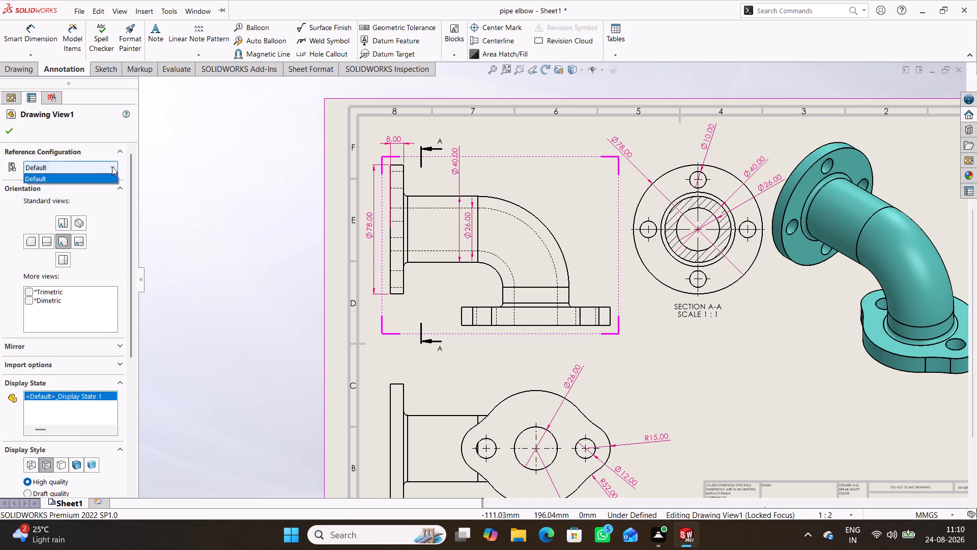
{"action": "left_click", "coordinate": [112, 167]}
{"action": "scroll", "coordinate": [96, 308], "scroll_direction": "down", "scroll_amount": 1}
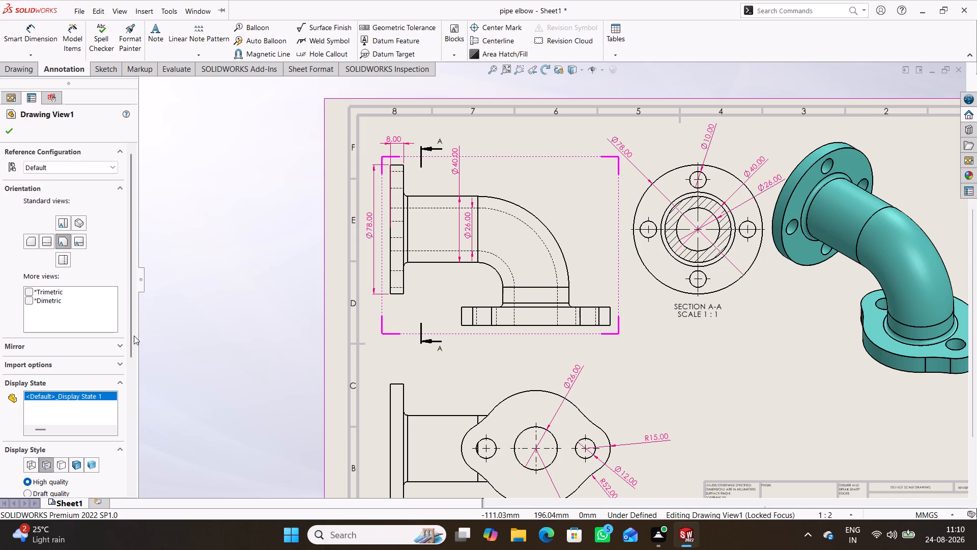
{"action": "left_click", "coordinate": [121, 365]}
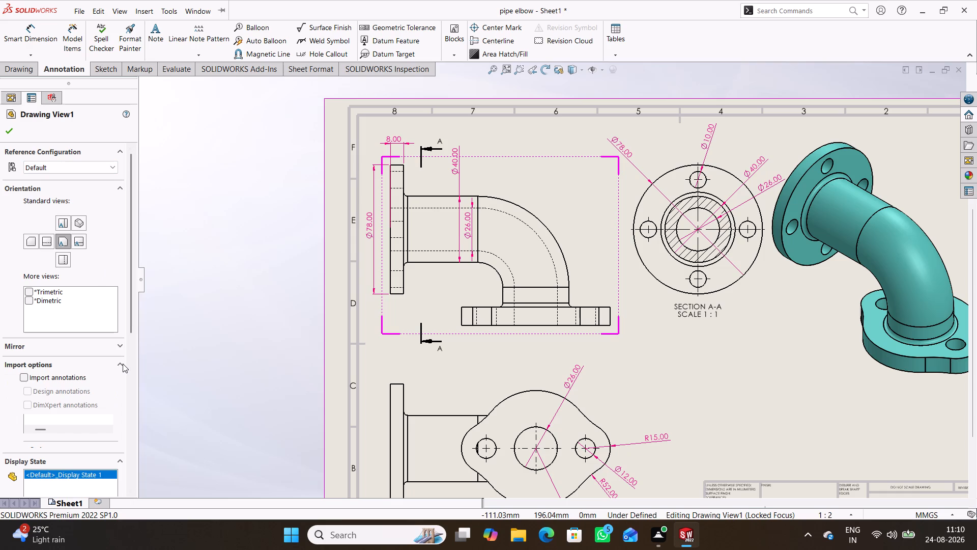
{"action": "left_click", "coordinate": [123, 364]}
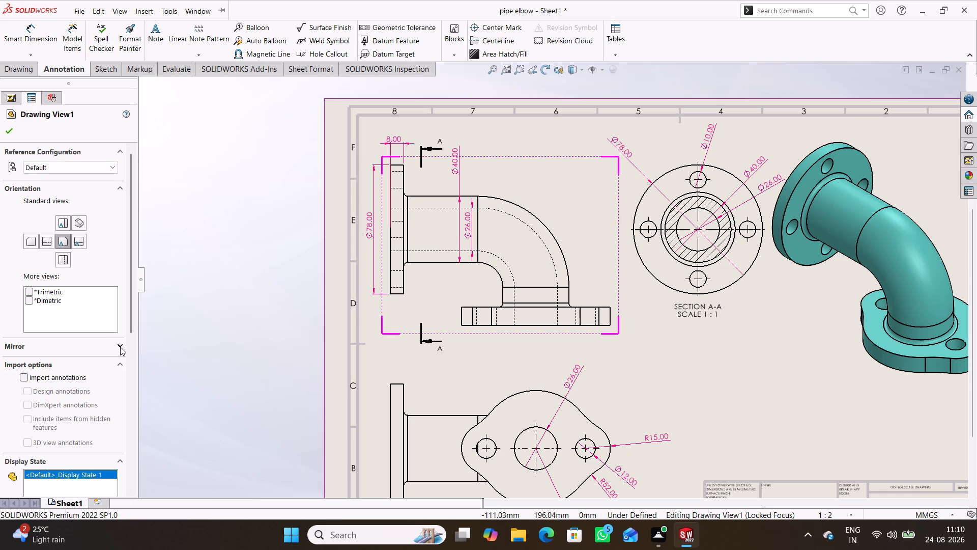
{"action": "left_click", "coordinate": [119, 363]}
{"action": "scroll", "coordinate": [99, 344], "scroll_direction": "down", "scroll_amount": 4}
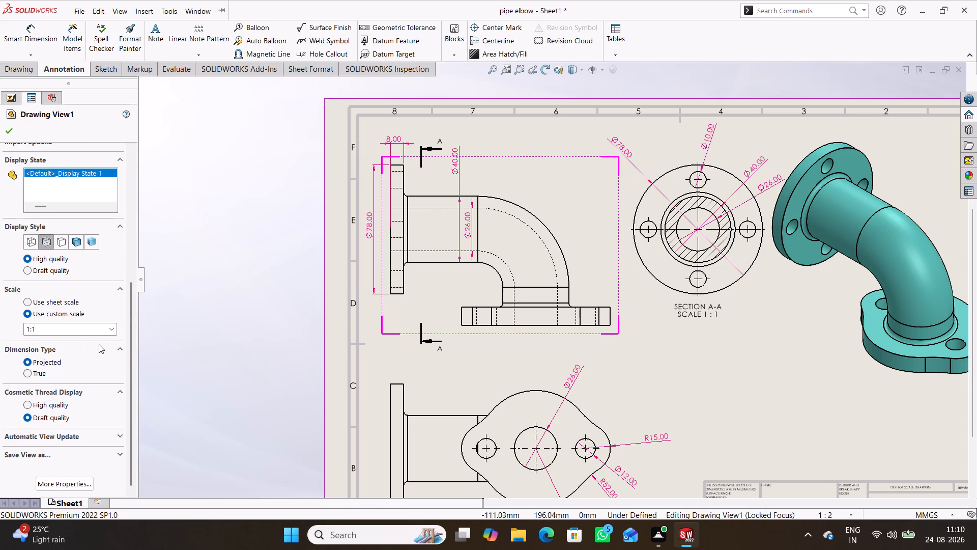
{"action": "scroll", "coordinate": [99, 344], "scroll_direction": "down", "scroll_amount": 2}
{"action": "scroll", "coordinate": [101, 405], "scroll_direction": "down", "scroll_amount": 3}
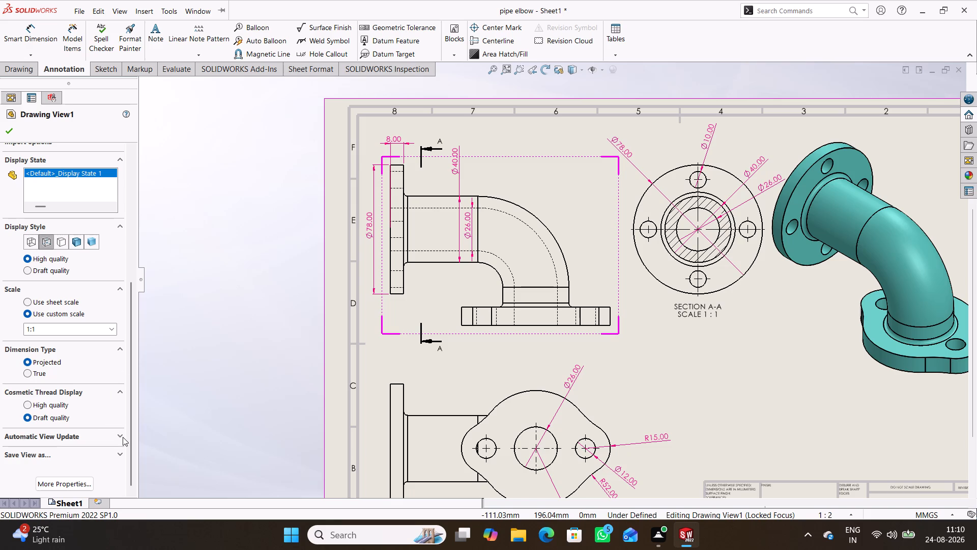
{"action": "left_click", "coordinate": [118, 433]}
{"action": "left_click", "coordinate": [118, 432]}
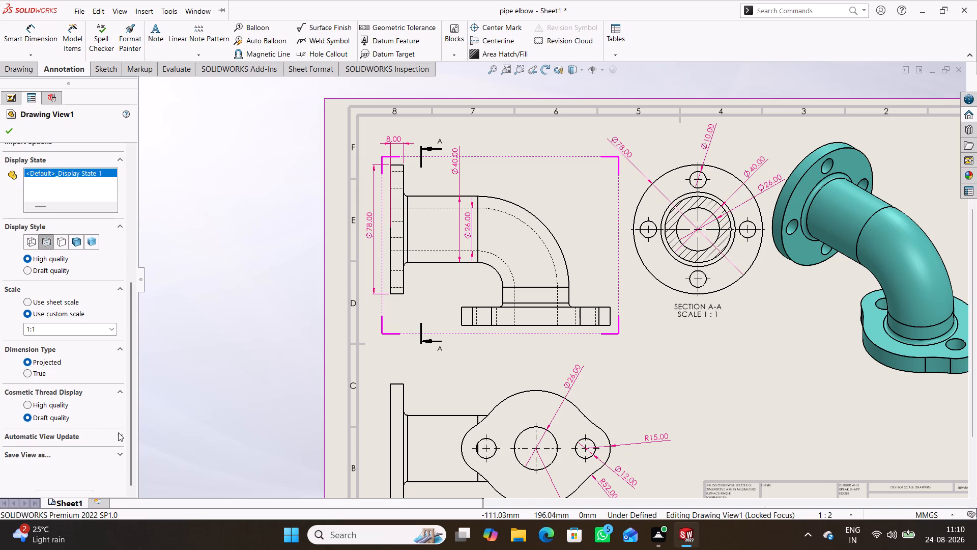
{"action": "left_click", "coordinate": [197, 250]}
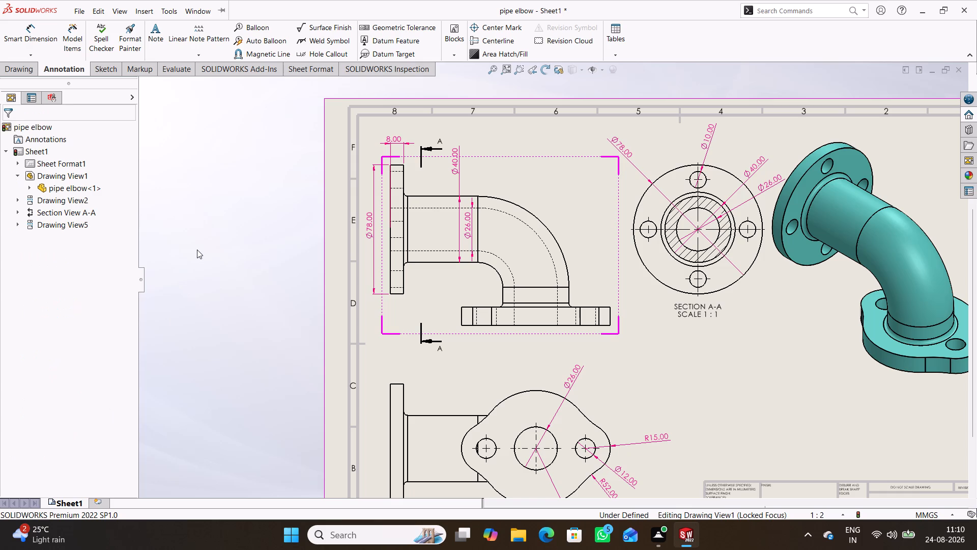
Draw a construction centreline along the elbow's axis in the front view: 52 mm straight, 35 mm radius tangent arc, 23 mm straight to the oval flange's base.
{"action": "left_click", "coordinate": [111, 72]}
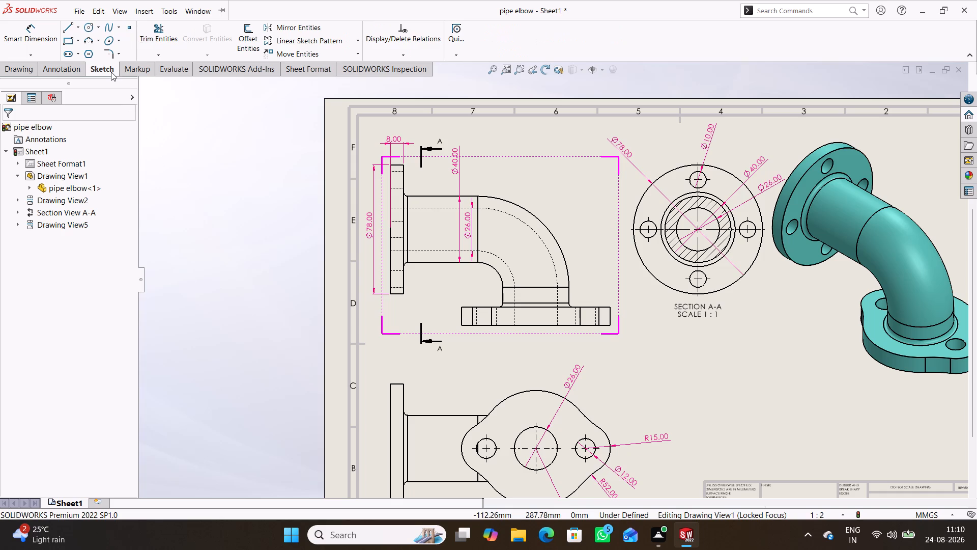
{"action": "left_click", "coordinate": [68, 24]}
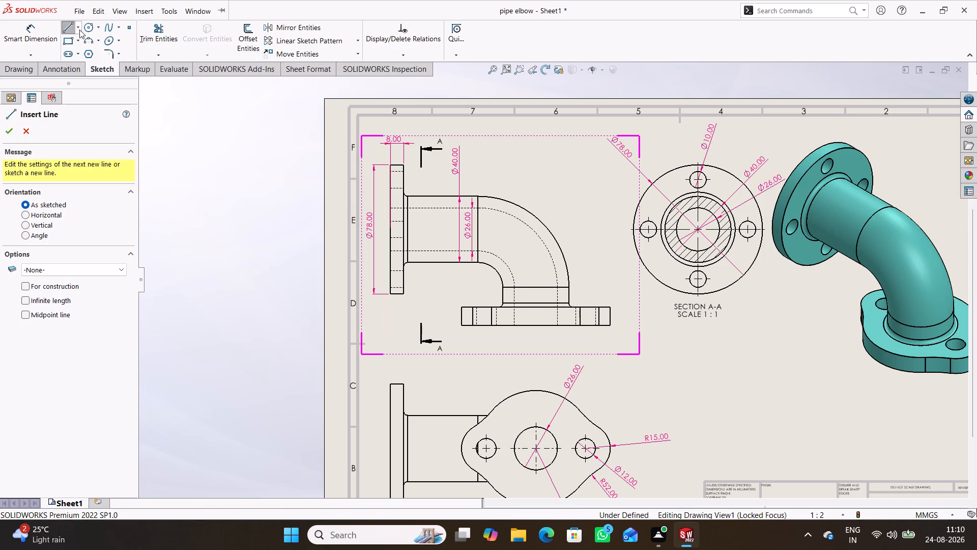
{"action": "left_click", "coordinate": [78, 28]}
{"action": "left_click", "coordinate": [84, 52]}
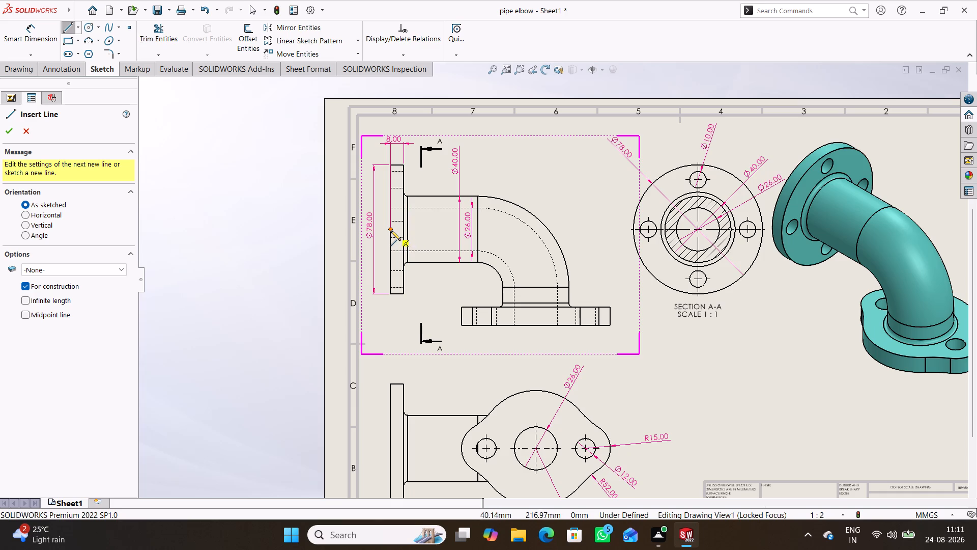
{"action": "left_click", "coordinate": [388, 229]}
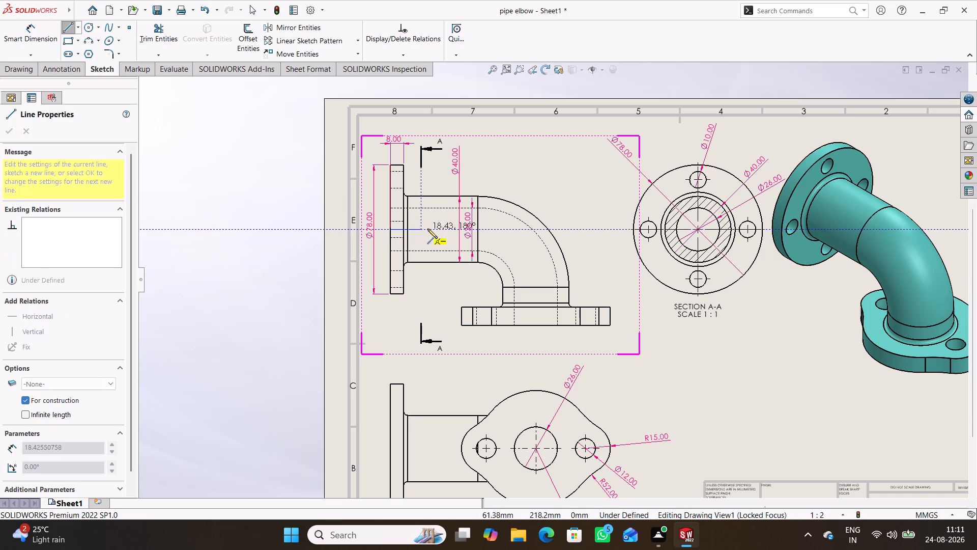
{"action": "left_click", "coordinate": [477, 229]}
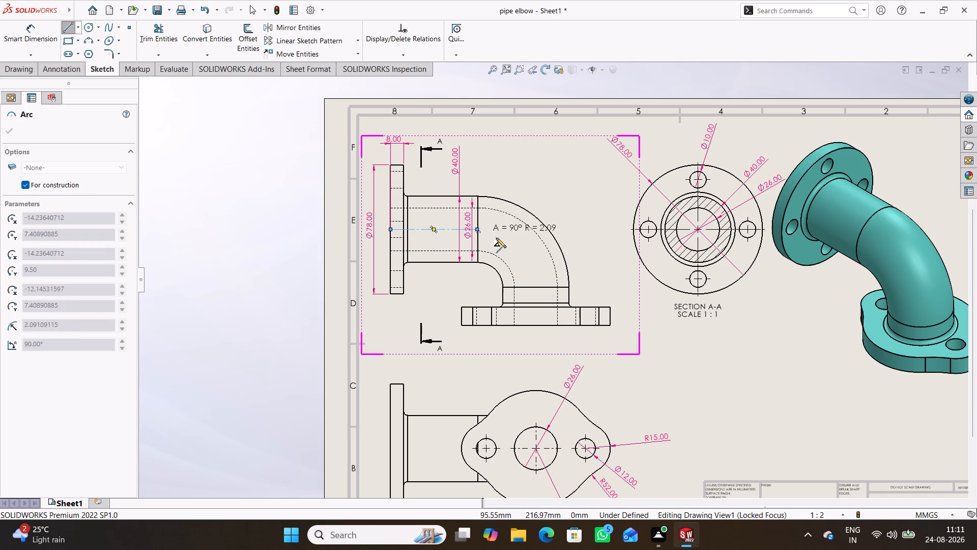
{"action": "left_click", "coordinate": [535, 287]}
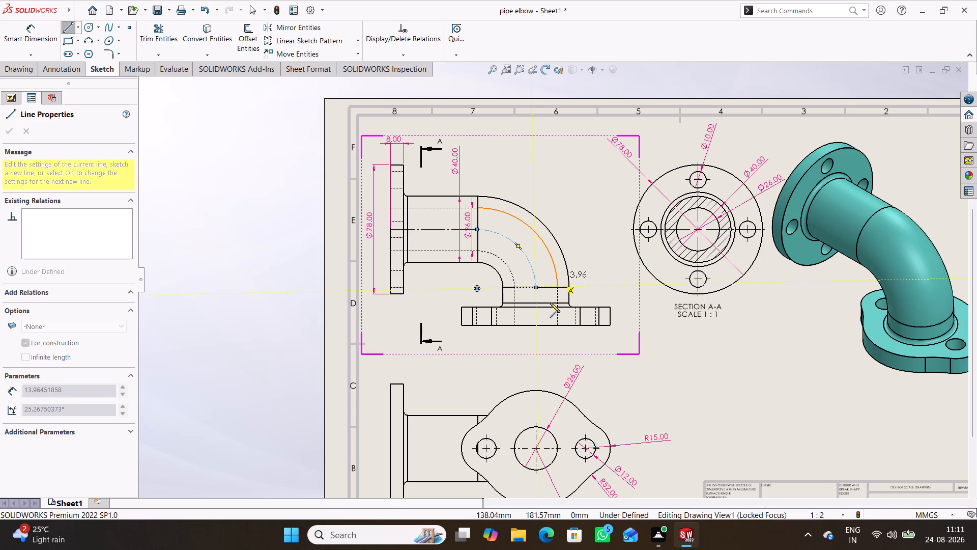
{"action": "left_click", "coordinate": [536, 326]}
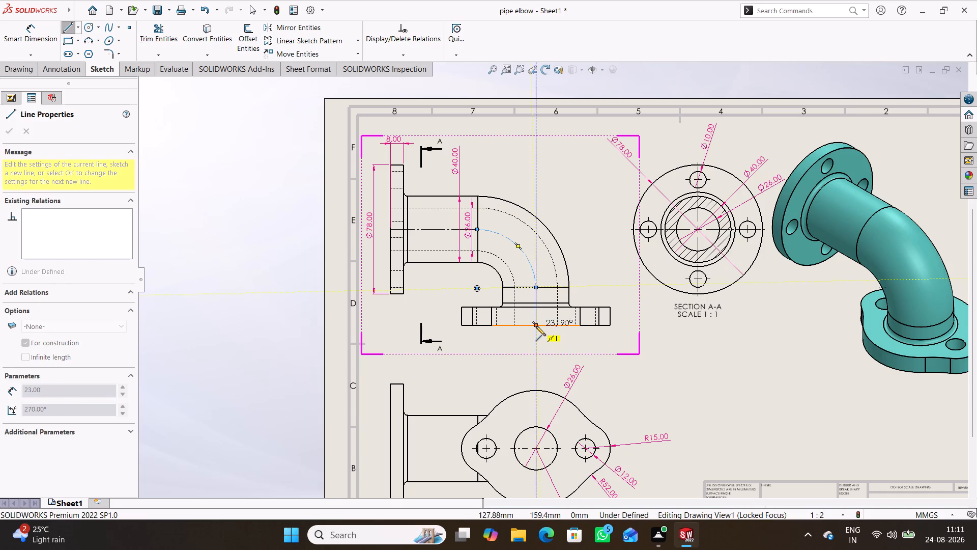
{"action": "right_click", "coordinate": [560, 176]}
{"action": "left_click", "coordinate": [582, 184]}
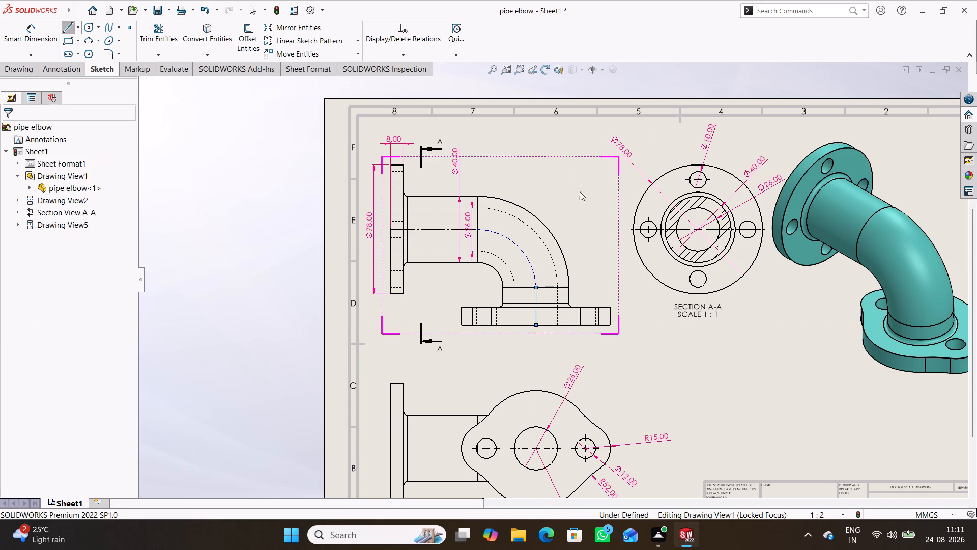
{"action": "left_click", "coordinate": [579, 215]}
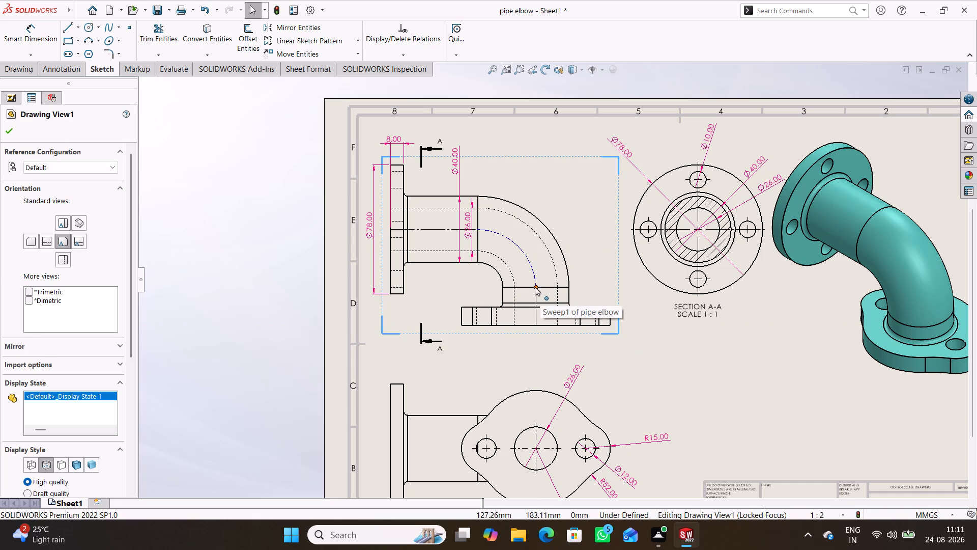
{"action": "left_click", "coordinate": [535, 287]}
{"action": "left_click", "coordinate": [560, 241]}
{"action": "left_click", "coordinate": [554, 195]}
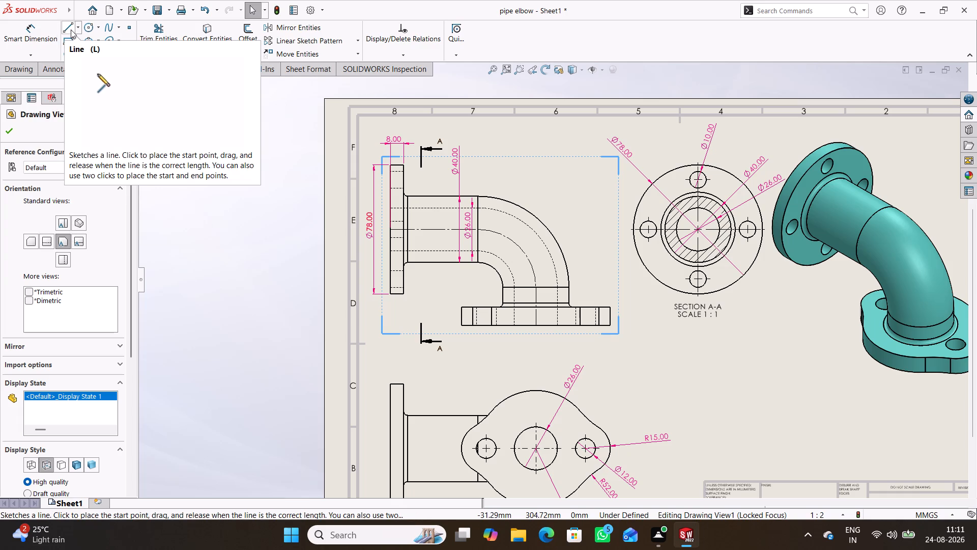
Add a driven radius dimension to the elbow's centreline arc in the front view.
{"action": "left_click", "coordinate": [44, 37]}
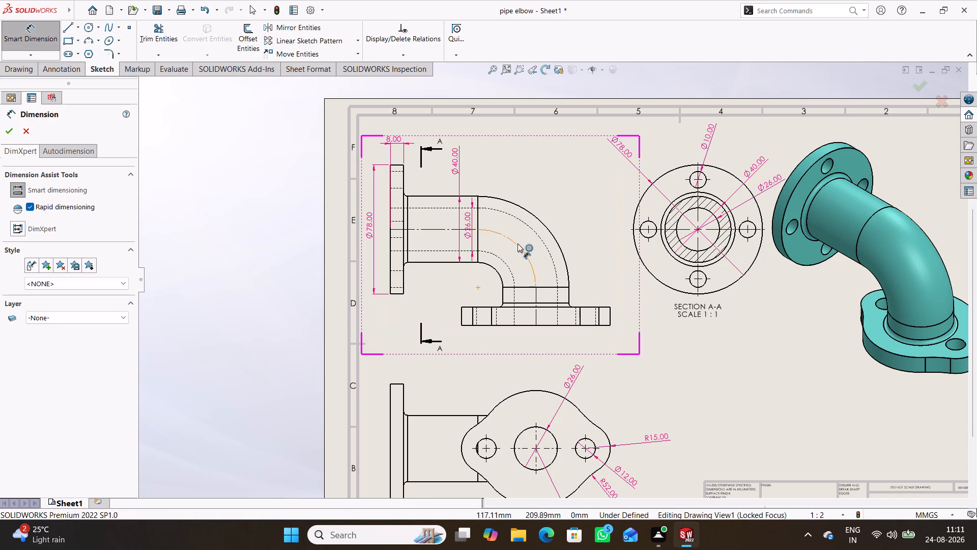
{"action": "left_click", "coordinate": [517, 245]}
{"action": "left_click", "coordinate": [559, 177]}
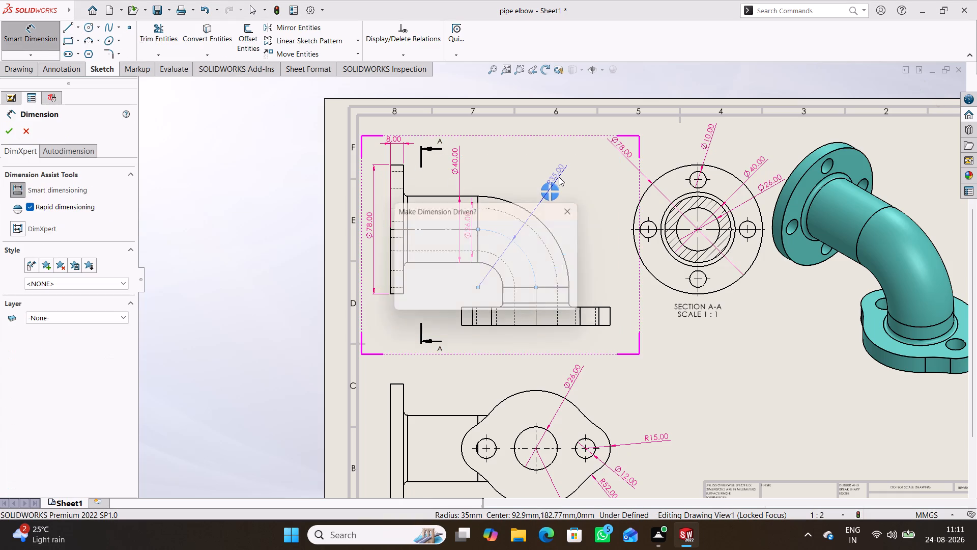
{"action": "left_click", "coordinate": [560, 262]}
{"action": "left_click", "coordinate": [594, 175]}
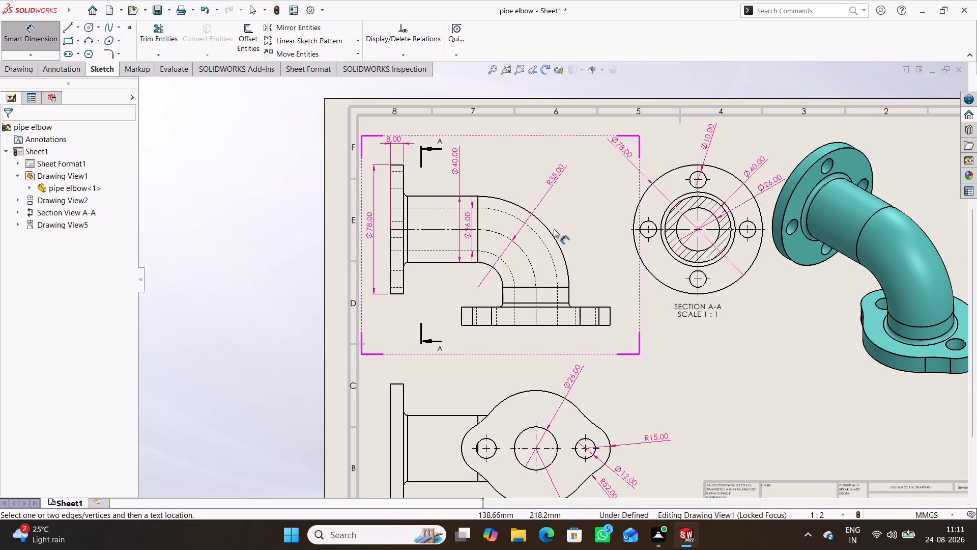
Dimension the thickness of the oval flange in the front view.
{"action": "left_click", "coordinate": [612, 316]}
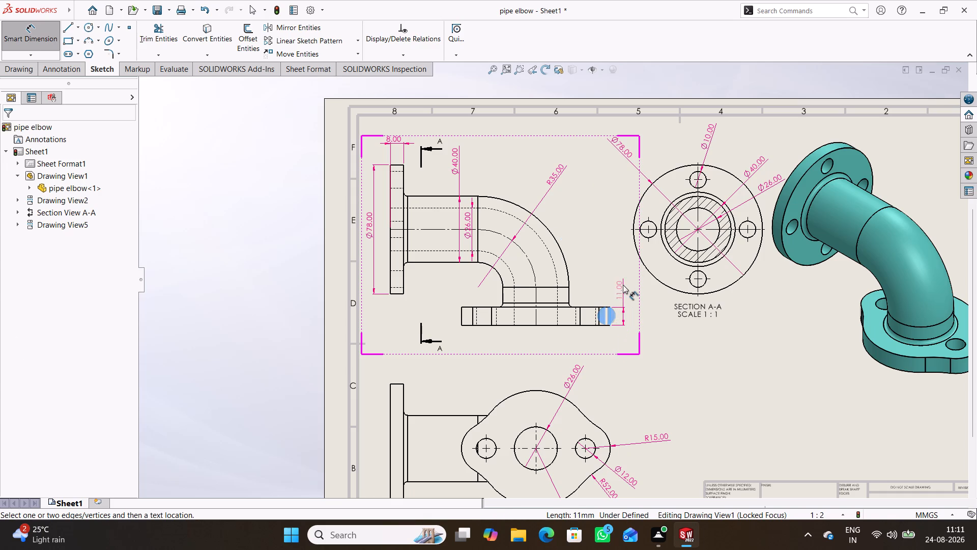
{"action": "left_click", "coordinate": [623, 285]}
{"action": "left_click", "coordinate": [675, 338]}
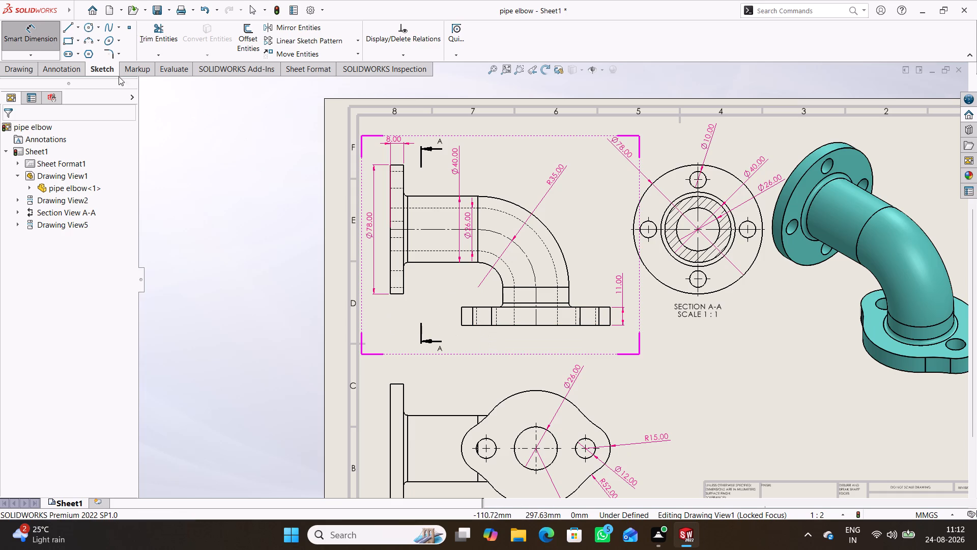
Draw a vertical construction centreline about 26 mm long through the oval flange's left bolt hole in the front view.
{"action": "left_click", "coordinate": [79, 26]}
{"action": "left_click", "coordinate": [75, 52]}
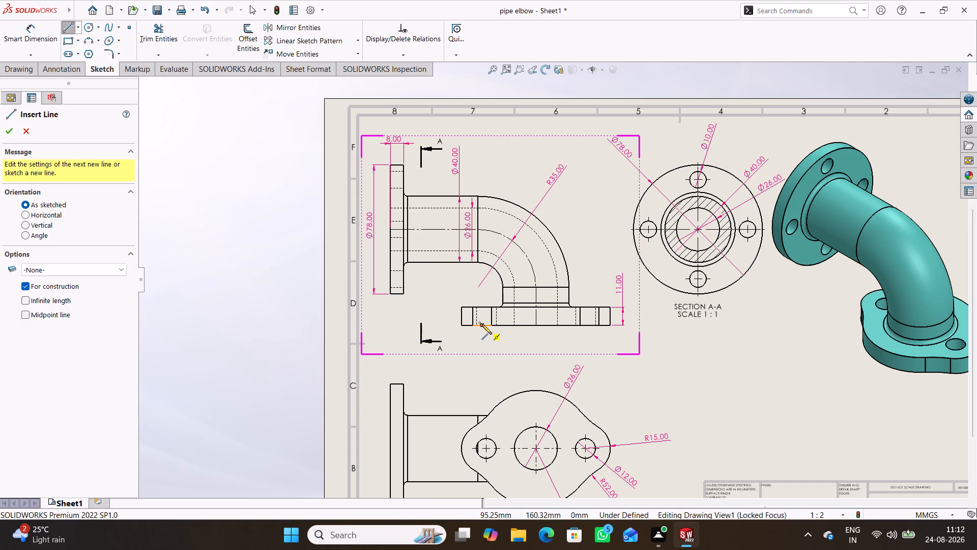
{"action": "left_click", "coordinate": [480, 340]}
{"action": "left_click", "coordinate": [483, 299]}
{"action": "right_click", "coordinate": [429, 301]}
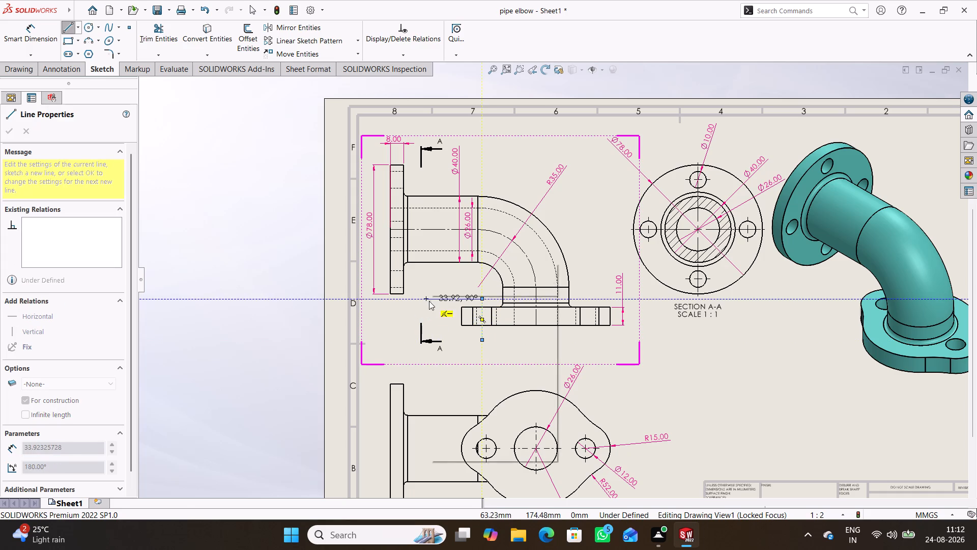
{"action": "left_click", "coordinate": [453, 307]}
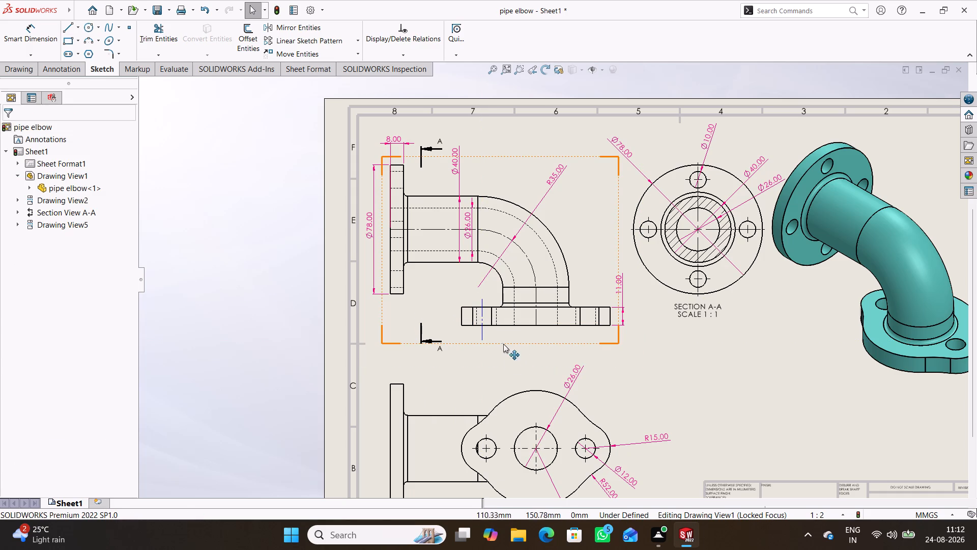
Draw a vertical construction centreline about 25 mm long through the oval flange's right bolt hole in the front view.
{"action": "left_click", "coordinate": [76, 29]}
{"action": "left_click", "coordinate": [76, 52]}
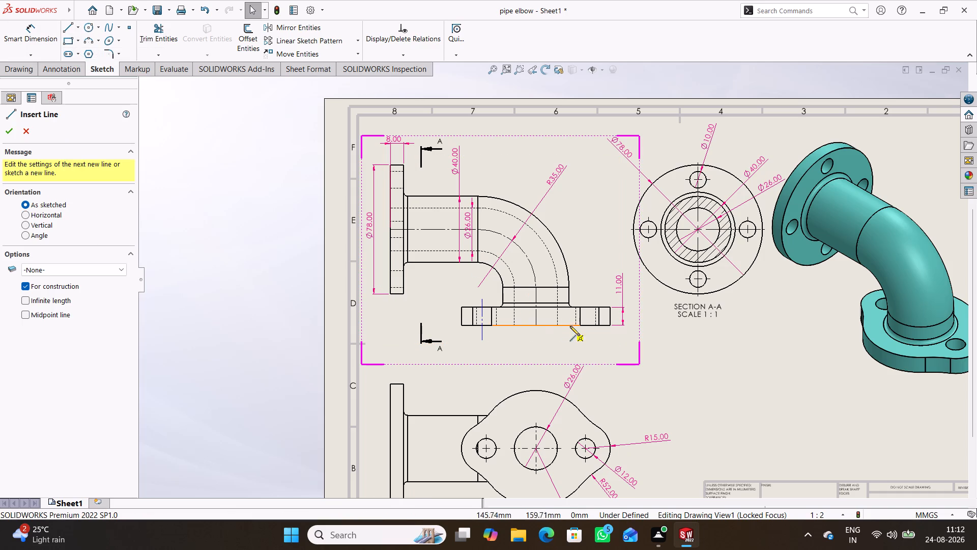
{"action": "left_click", "coordinate": [591, 341]}
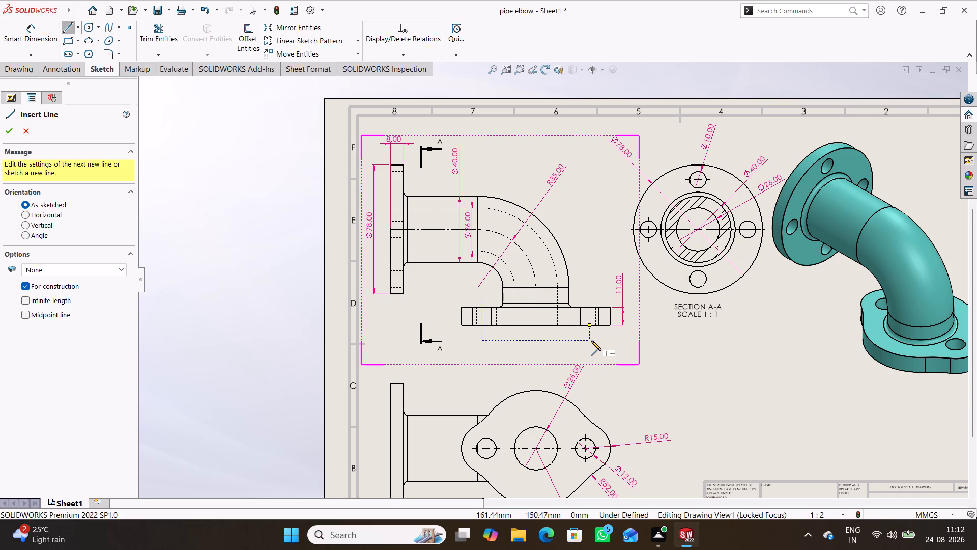
{"action": "left_click", "coordinate": [590, 298]}
{"action": "right_click", "coordinate": [286, 206]}
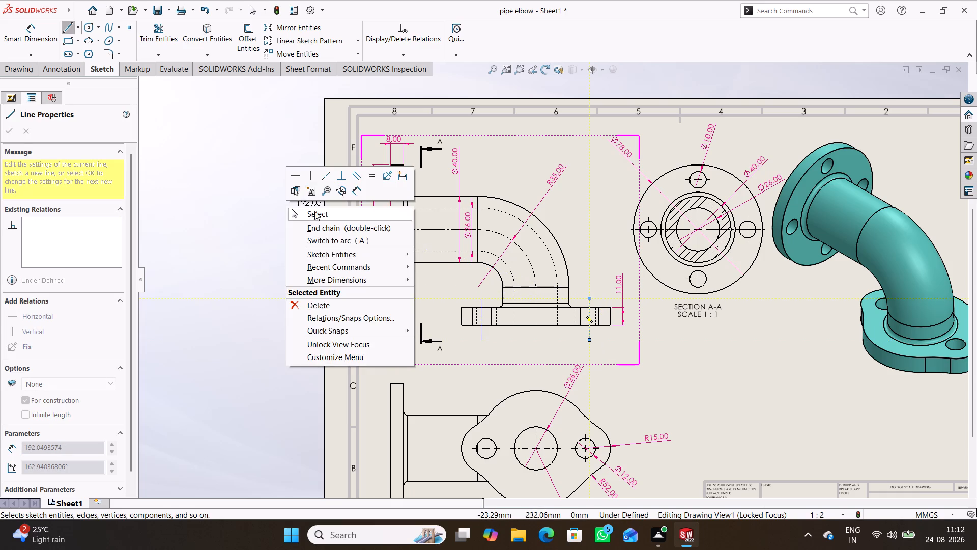
{"action": "left_click", "coordinate": [315, 211]}
{"action": "left_click", "coordinate": [673, 374]}
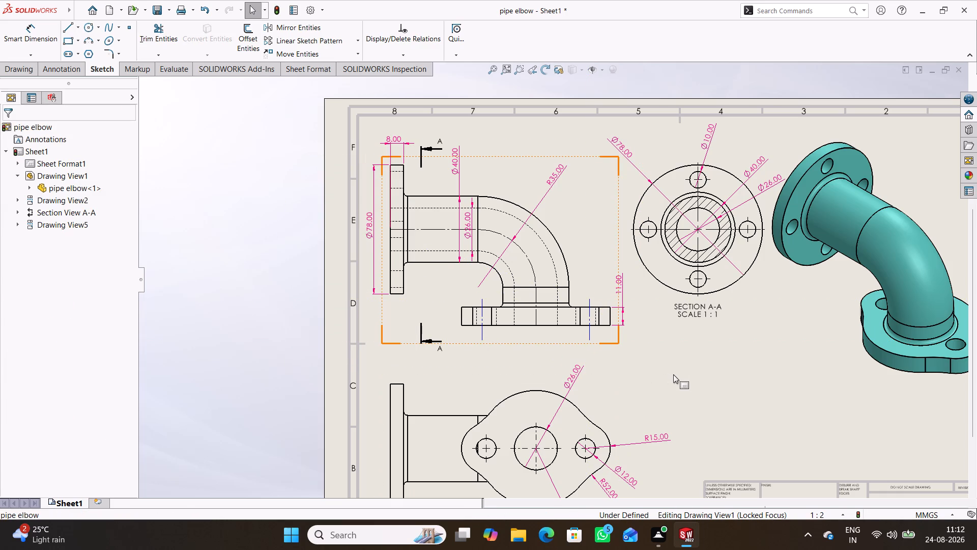
Dimension the aligned distance from the left bolt-hole centreline's lower end to the elbow axis's end at the oval flange's base.
{"action": "left_click", "coordinate": [50, 36]}
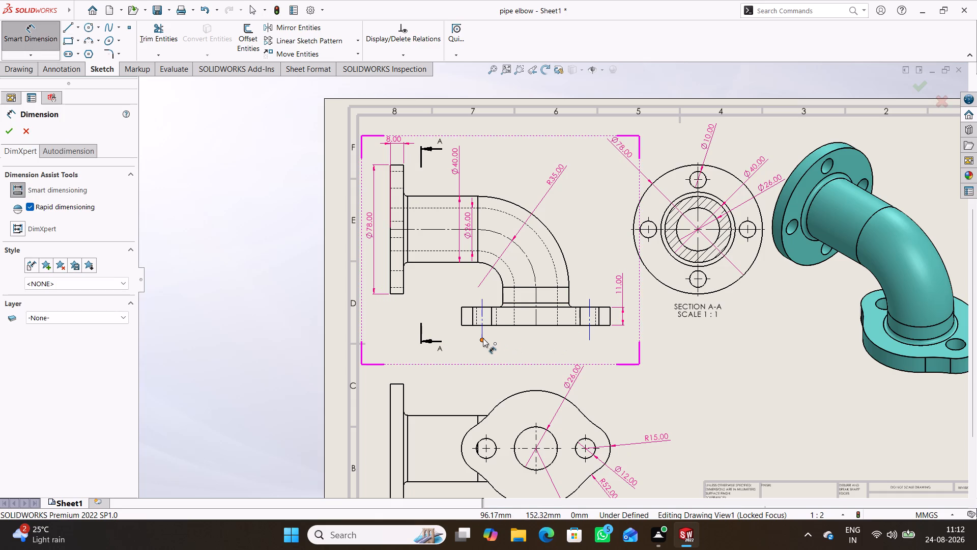
{"action": "left_click", "coordinate": [482, 340]}
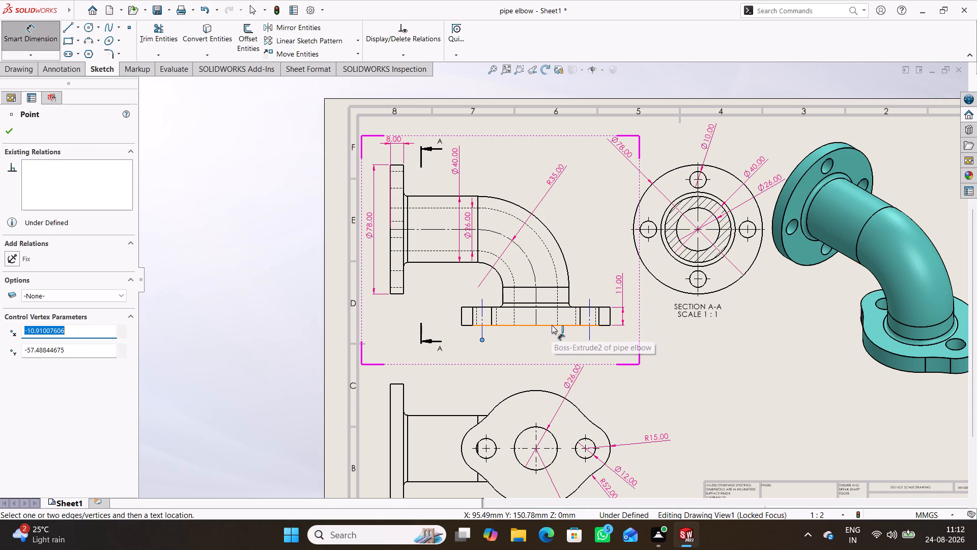
{"action": "left_click", "coordinate": [536, 325]}
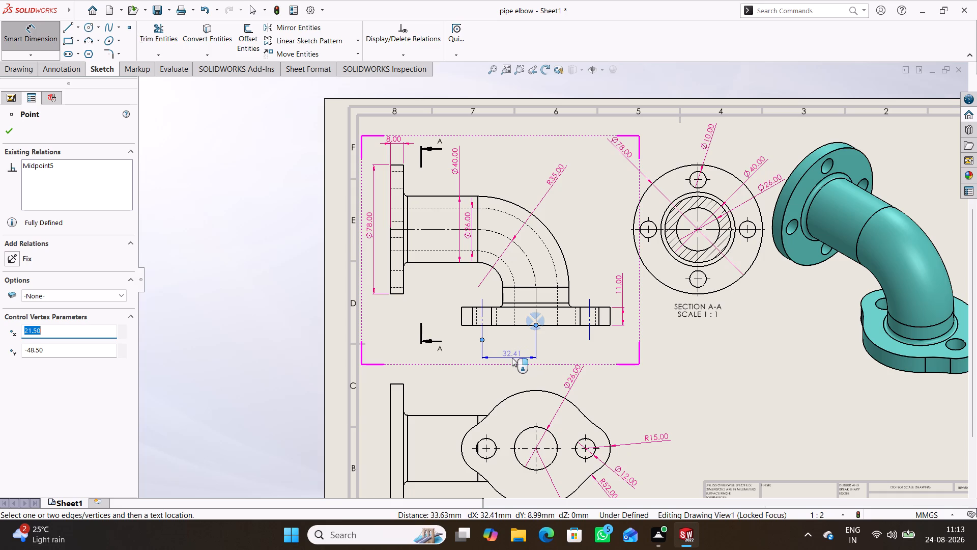
{"action": "left_click", "coordinate": [512, 358]}
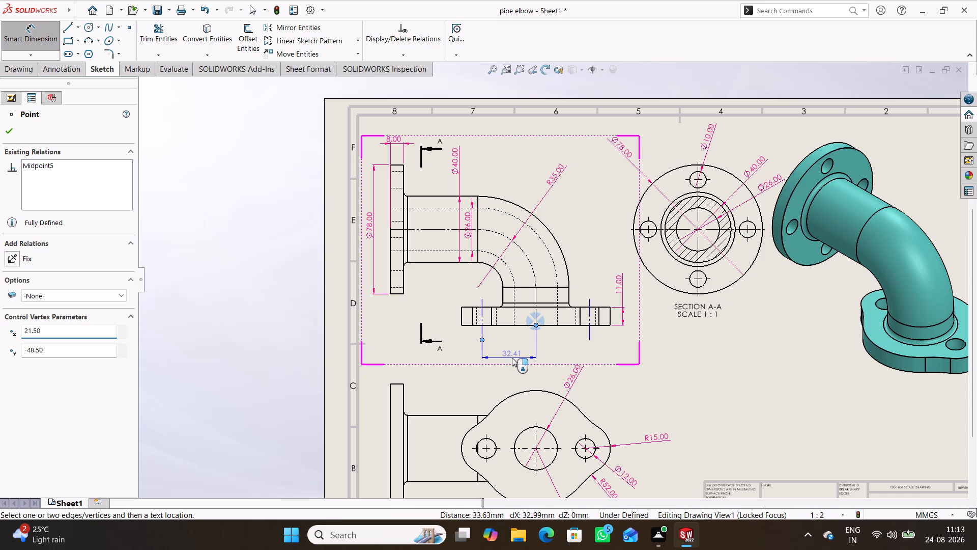
{"action": "left_click", "coordinate": [469, 341]}
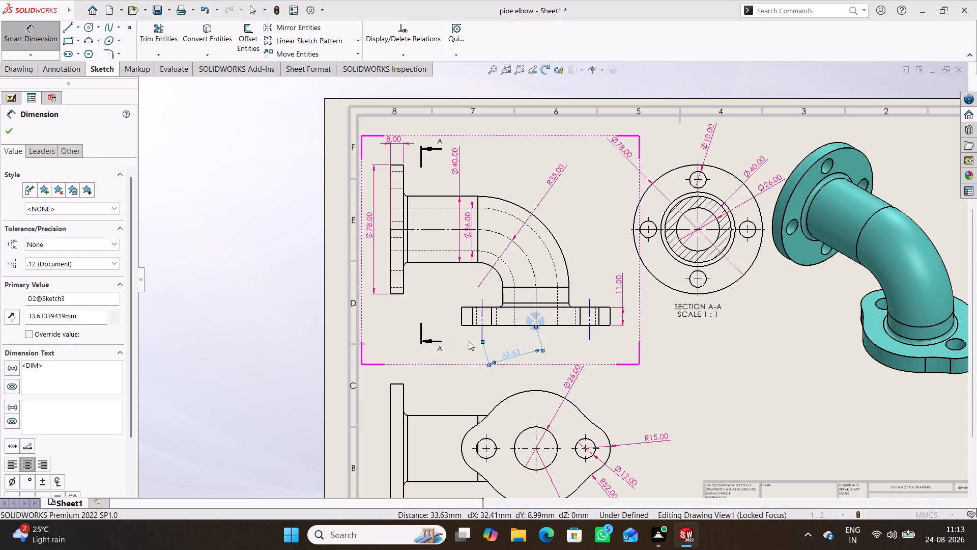
{"action": "left_click", "coordinate": [615, 386]}
Dimension the horizontal distance from the elbow axis's lower end to the right bolt-hole centreline and set it to 30 mm.
{"action": "left_click", "coordinate": [536, 325]}
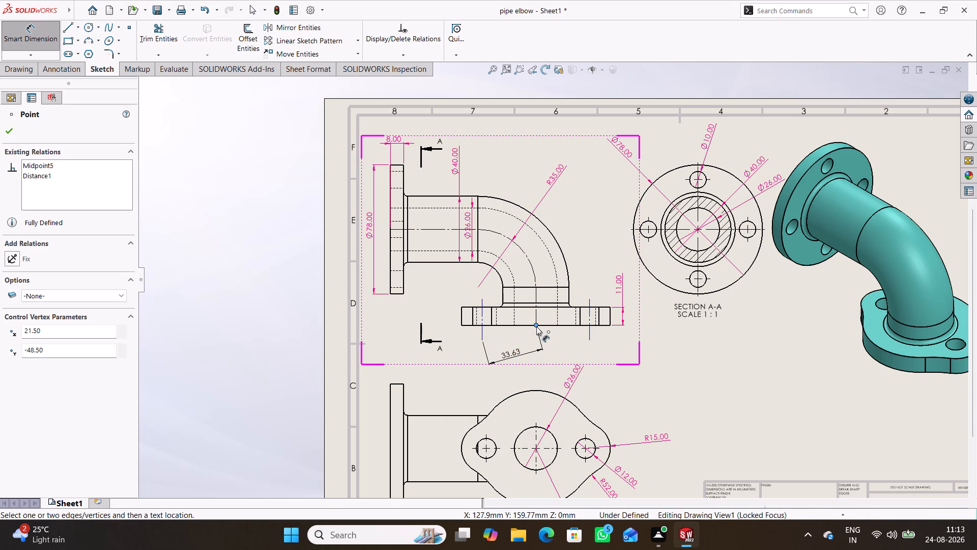
{"action": "left_click", "coordinate": [590, 333]}
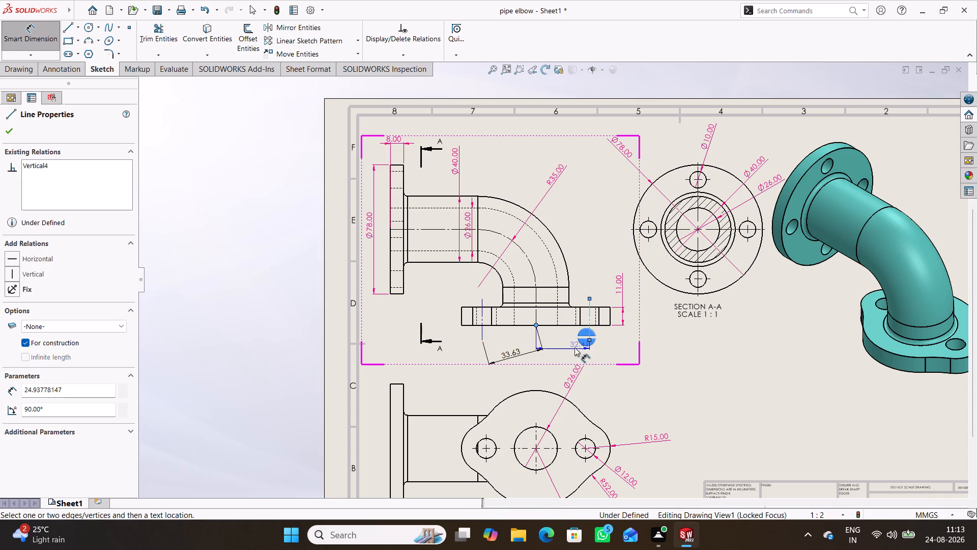
{"action": "left_click", "coordinate": [564, 351]}
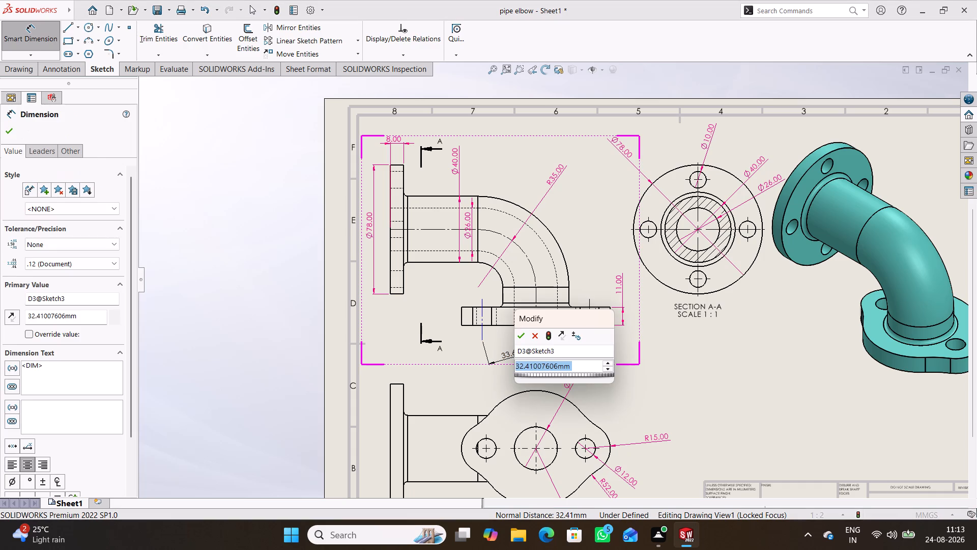
{"action": "left_click", "coordinate": [521, 334]}
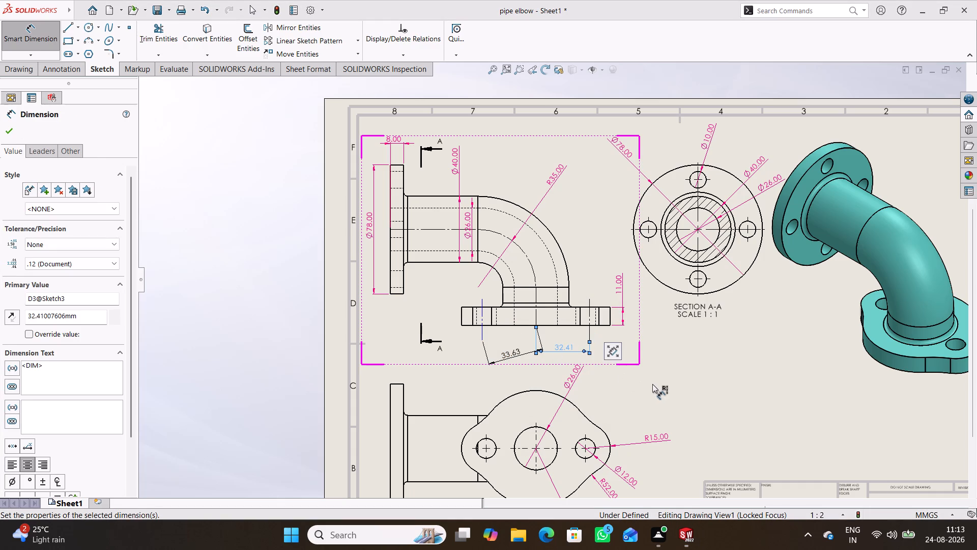
{"action": "left_click", "coordinate": [664, 380]}
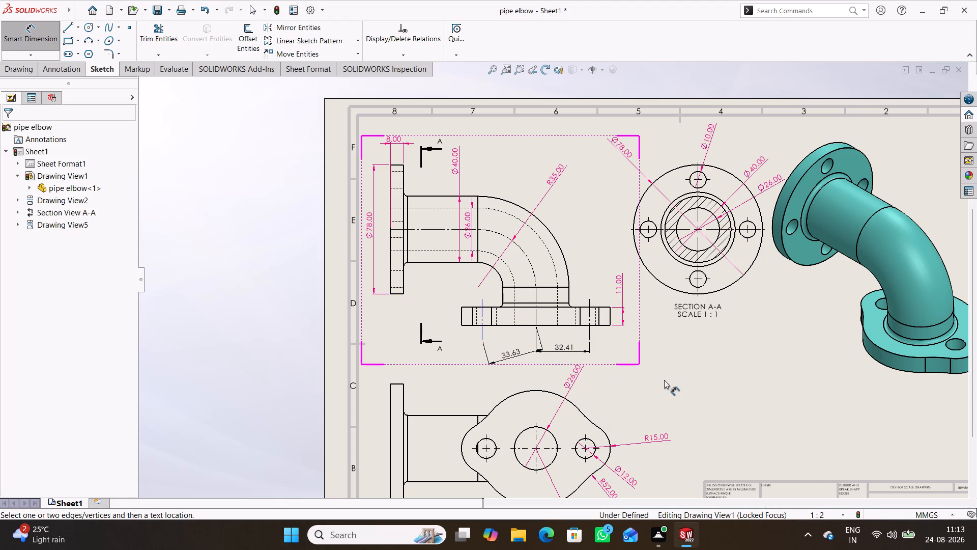
{"action": "double_click", "coordinate": [564, 350]}
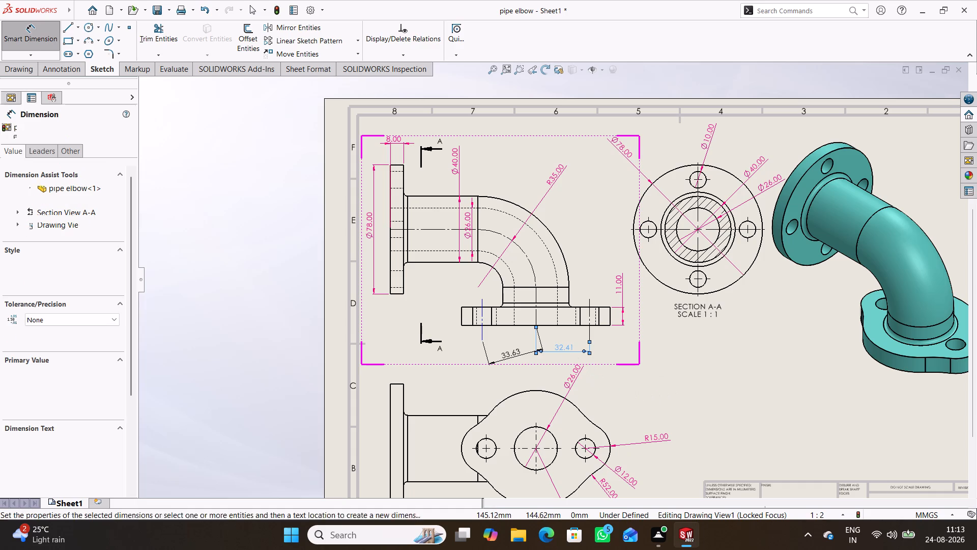
{"action": "type", "text": "30"}
{"action": "key", "text": "Return"}
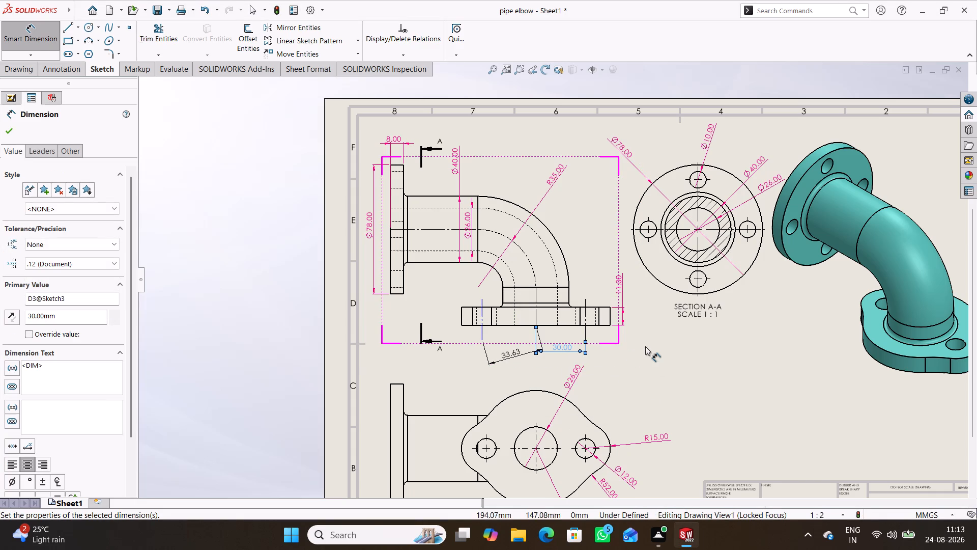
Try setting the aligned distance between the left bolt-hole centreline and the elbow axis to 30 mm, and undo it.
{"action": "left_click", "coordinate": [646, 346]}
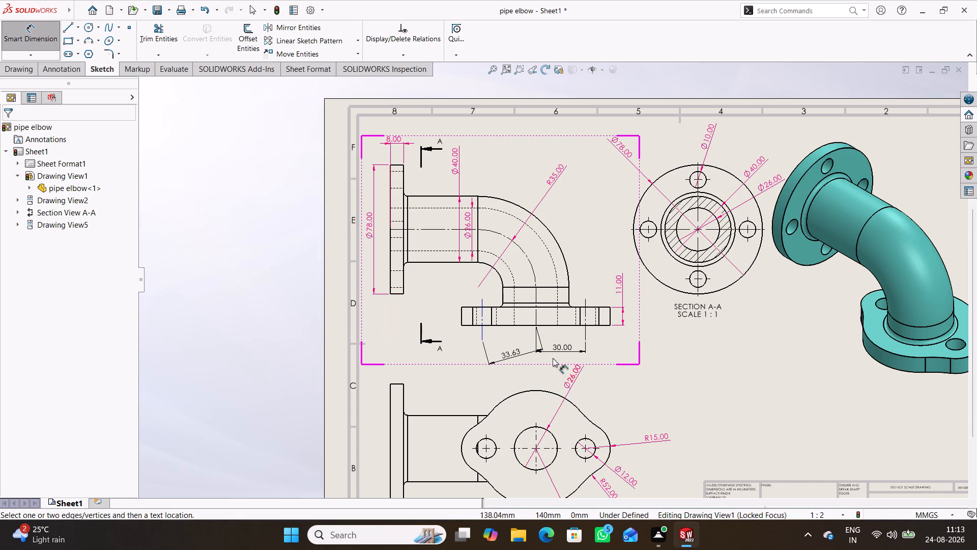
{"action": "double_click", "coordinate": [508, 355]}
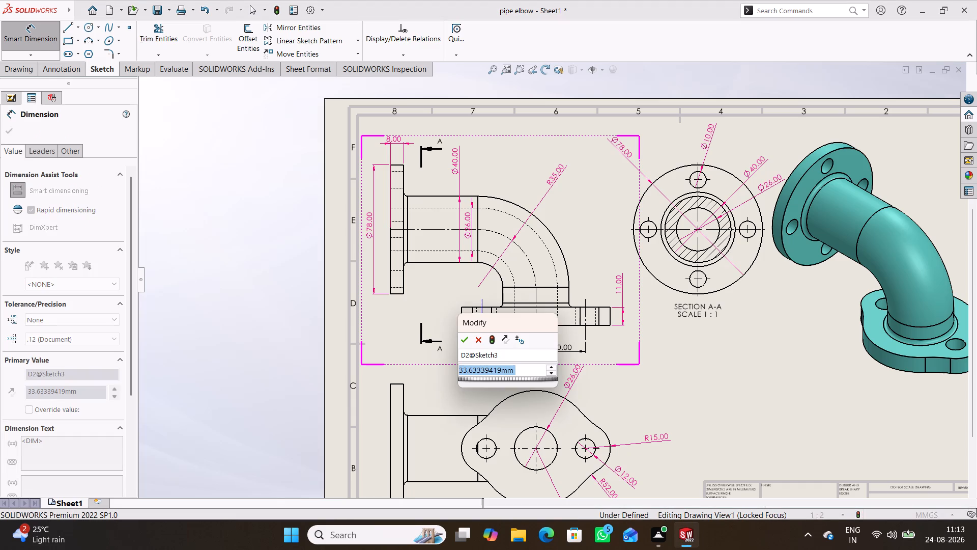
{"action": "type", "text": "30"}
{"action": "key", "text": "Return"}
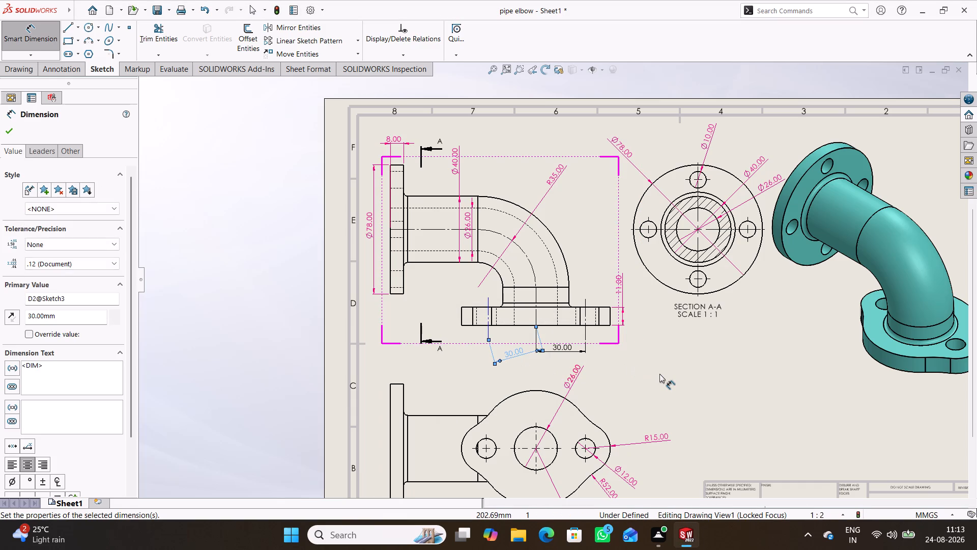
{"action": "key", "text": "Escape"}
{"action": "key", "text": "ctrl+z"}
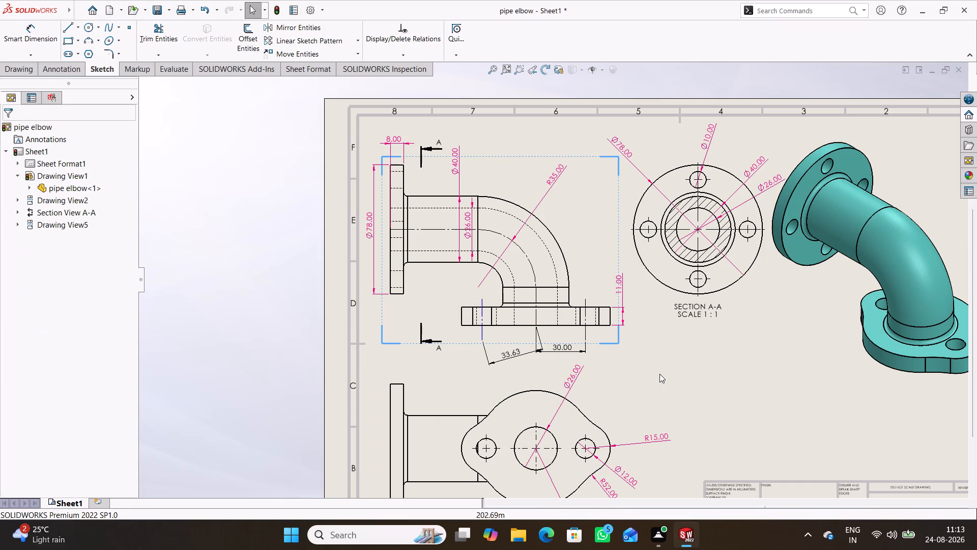
Delete the aligned dimension between the left bolt-hole centreline and the elbow axis in the front view.
{"action": "left_click", "coordinate": [742, 375]}
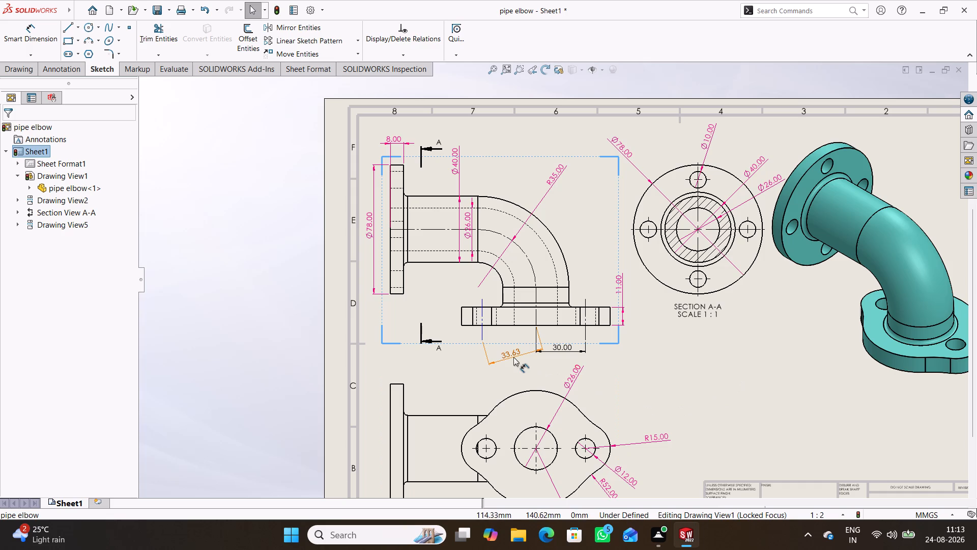
{"action": "right_click", "coordinate": [514, 351]}
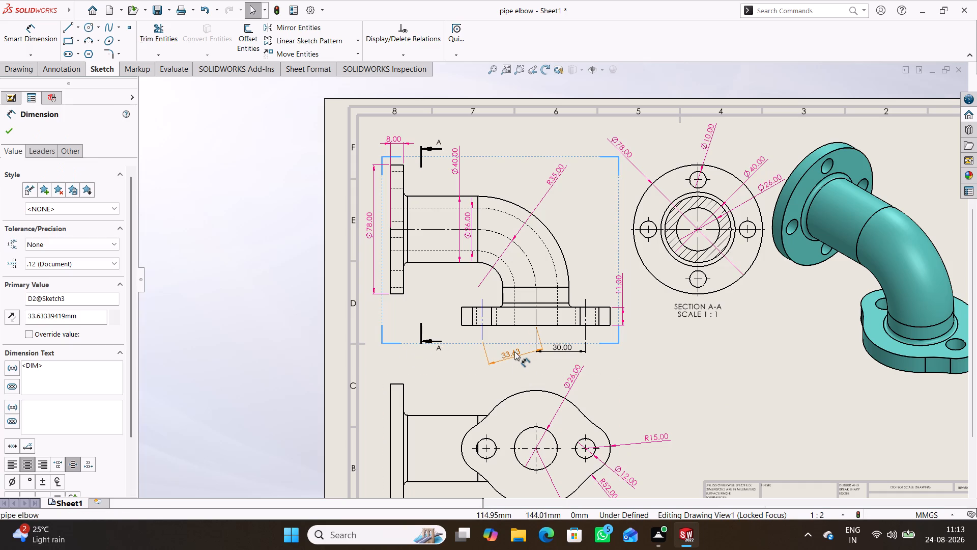
{"action": "left_click", "coordinate": [563, 190]}
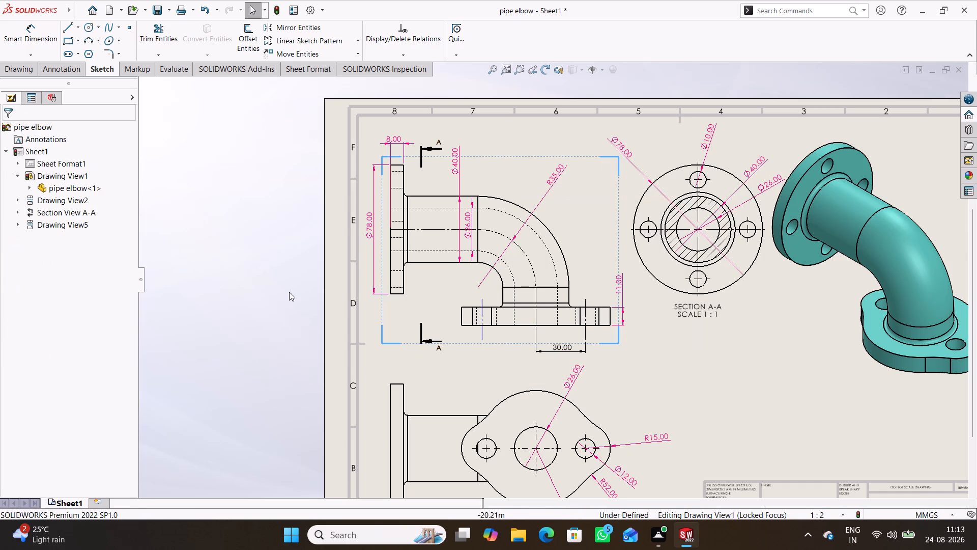
Dimension the horizontal distance from the elbow axis to the left bolt-hole centreline below the oval flange and set it to 30 mm.
{"action": "left_click", "coordinate": [42, 33]}
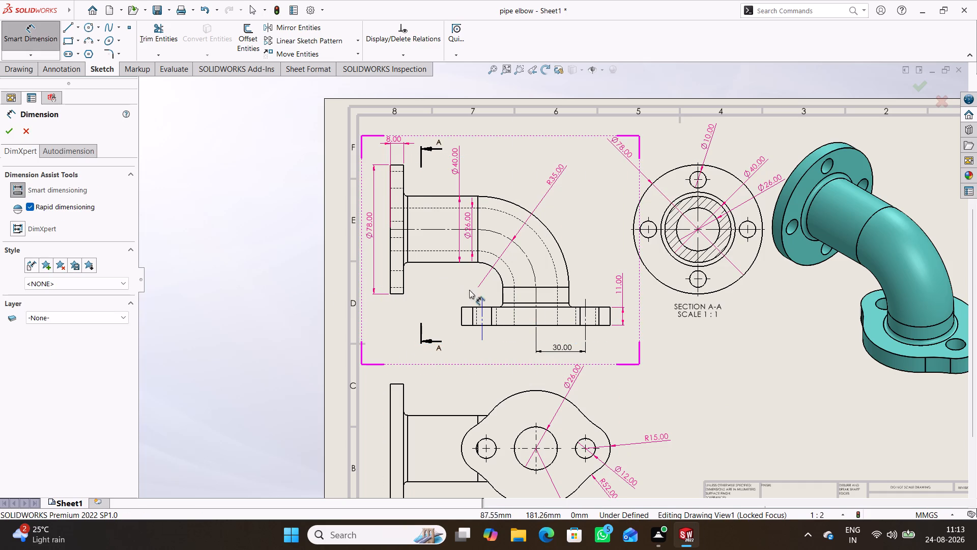
{"action": "left_click", "coordinate": [536, 319]}
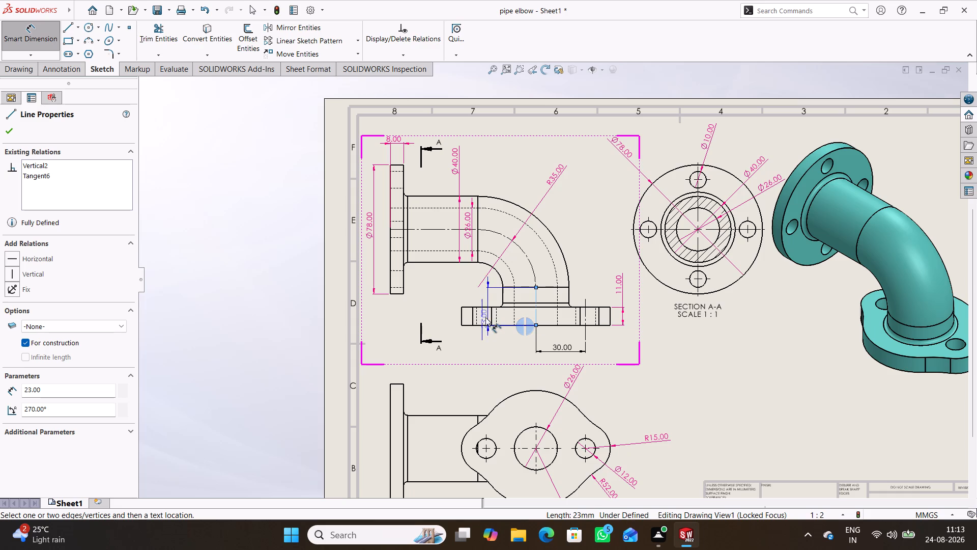
{"action": "left_click", "coordinate": [481, 314]}
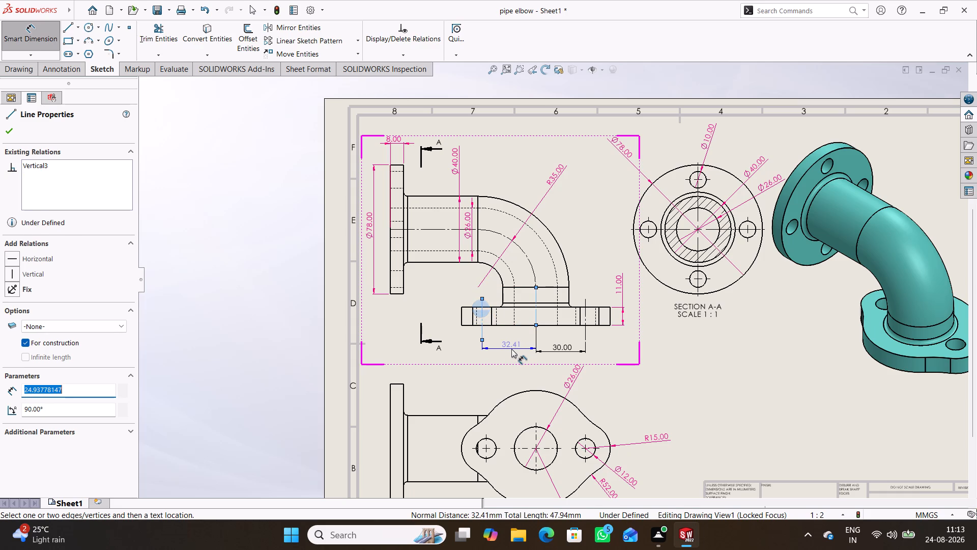
{"action": "left_click", "coordinate": [511, 349]}
{"action": "type", "text": "30"}
{"action": "key", "text": "Return"}
{"action": "left_click", "coordinate": [687, 361]}
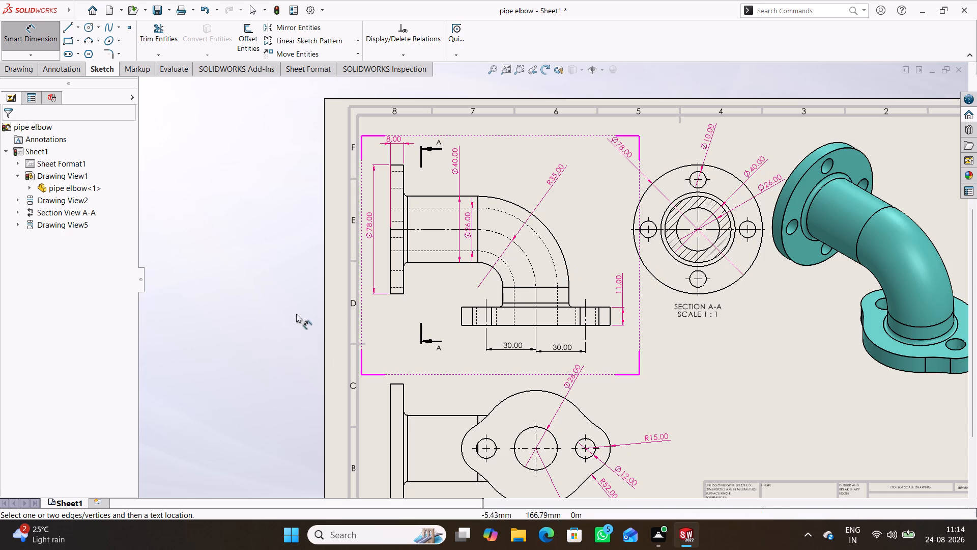
Change the front view's display style to Hidden Lines Removed.
{"action": "left_click", "coordinate": [42, 32]}
{"action": "double_click", "coordinate": [595, 240]}
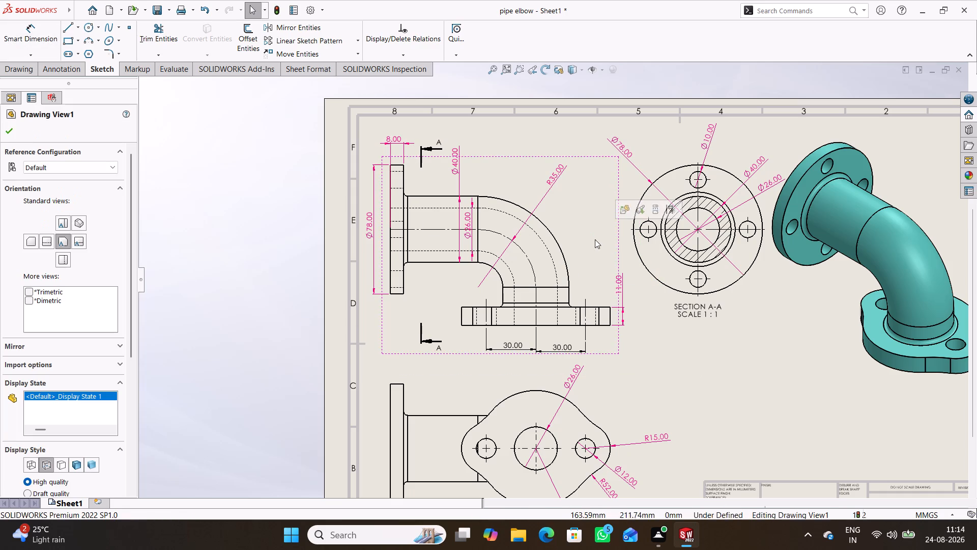
{"action": "left_click", "coordinate": [31, 465]}
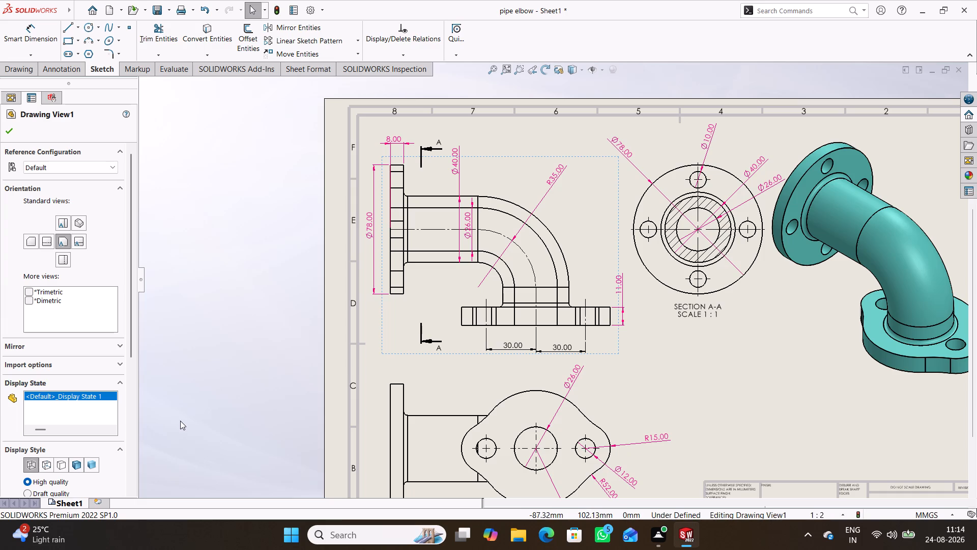
{"action": "left_click", "coordinate": [59, 461]}
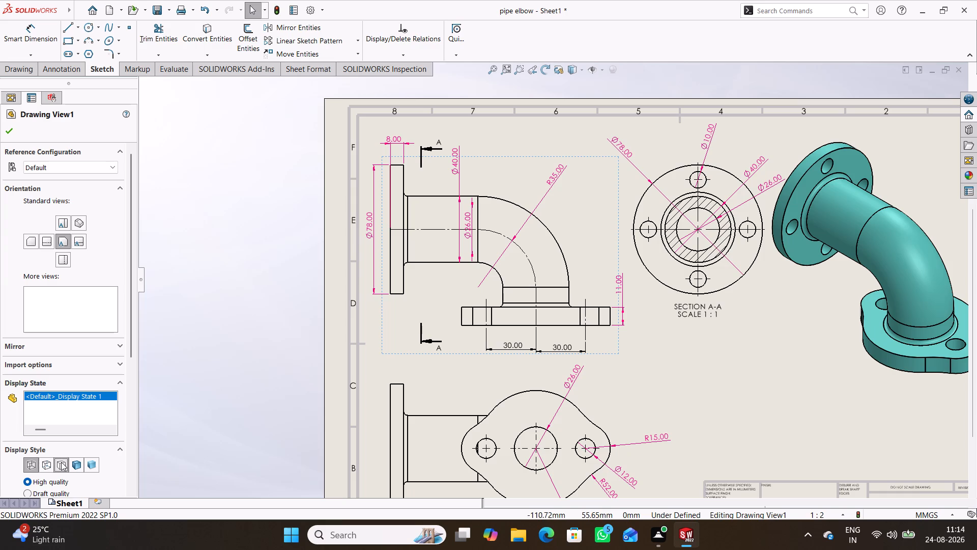
Set the horizontal distances from the elbow axis to both the left and right bolt-hole centrelines to 29 mm.
{"action": "double_click", "coordinate": [516, 346]}
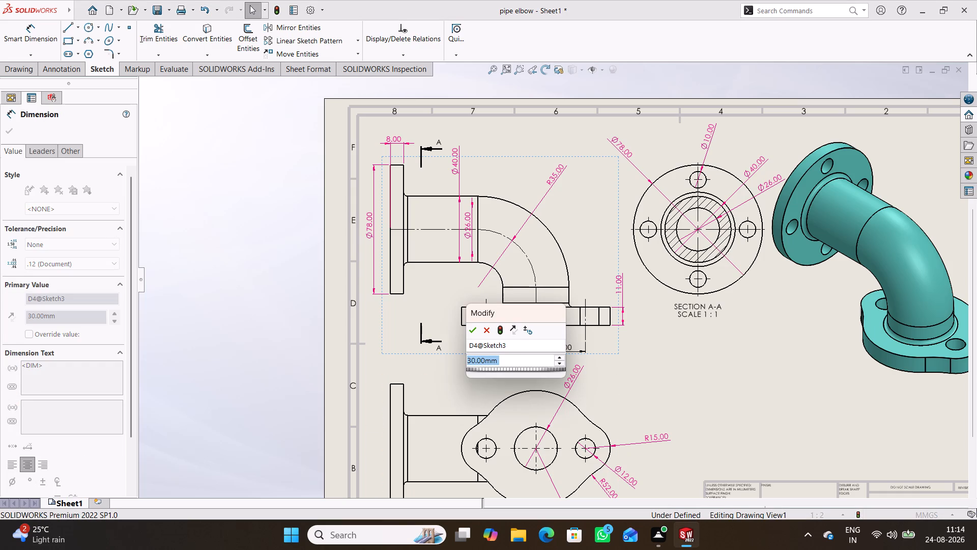
{"action": "type", "text": "29"}
{"action": "key", "text": "Return"}
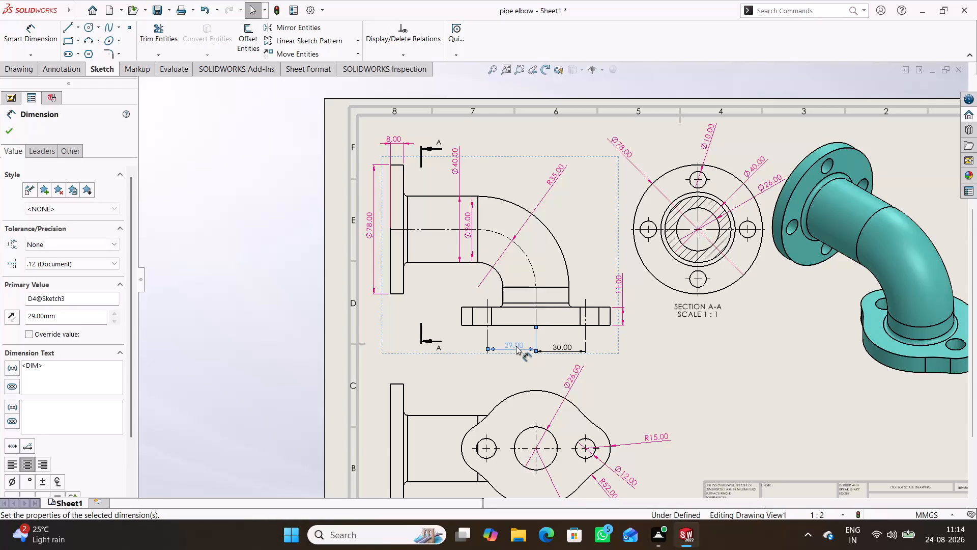
{"action": "double_click", "coordinate": [564, 348]}
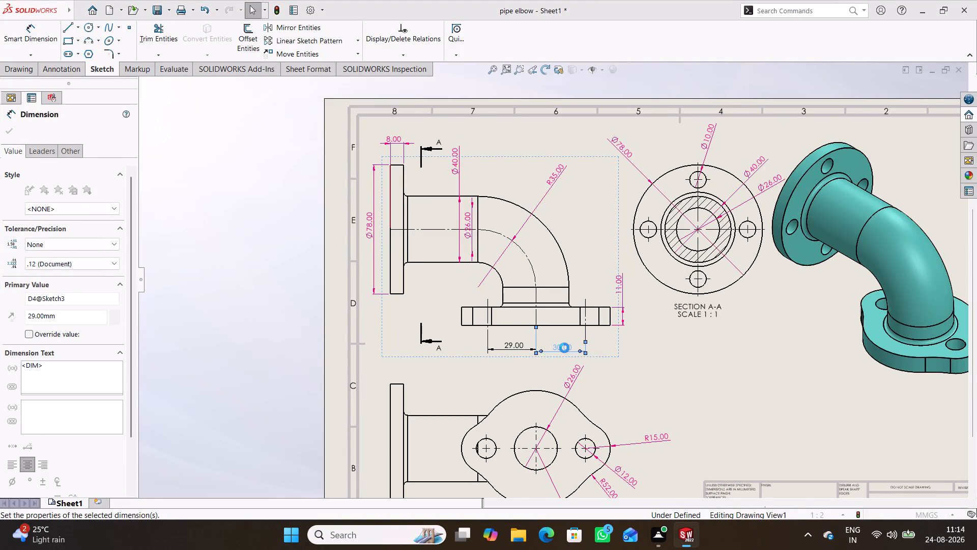
{"action": "type", "text": "29"}
{"action": "key", "text": "Return"}
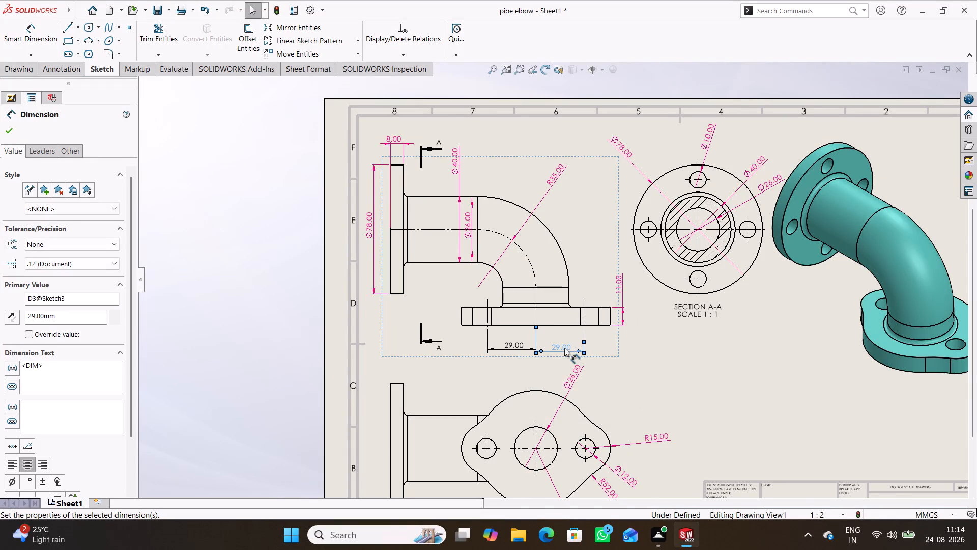
{"action": "left_click", "coordinate": [653, 353]}
In the pipe elbow part, edit the oval flange's sketch and set the bolt holes' construction circle diameter to 58 mm.
{"action": "middle_click_drag", "start_coordinate": [697, 364], "coordinate": [586, 313]}
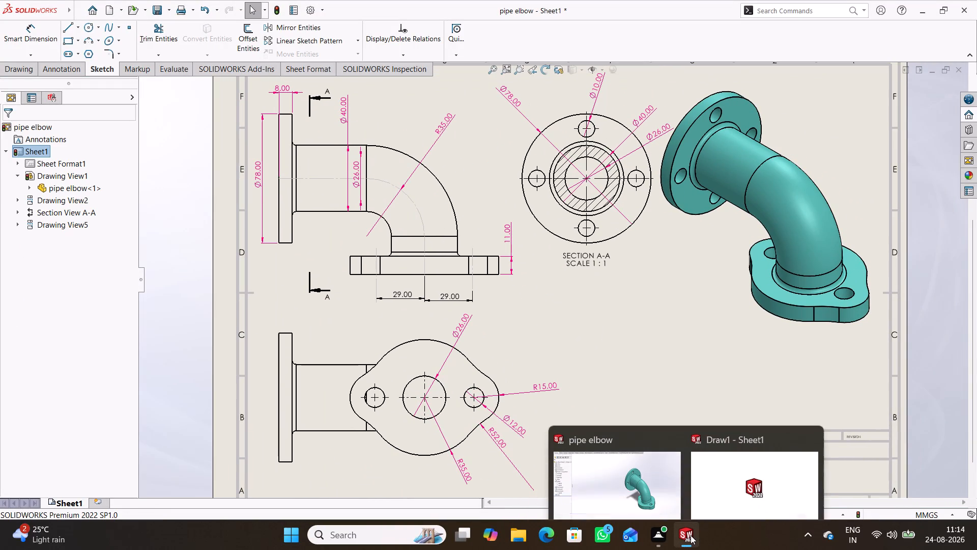
{"action": "left_click", "coordinate": [662, 484]}
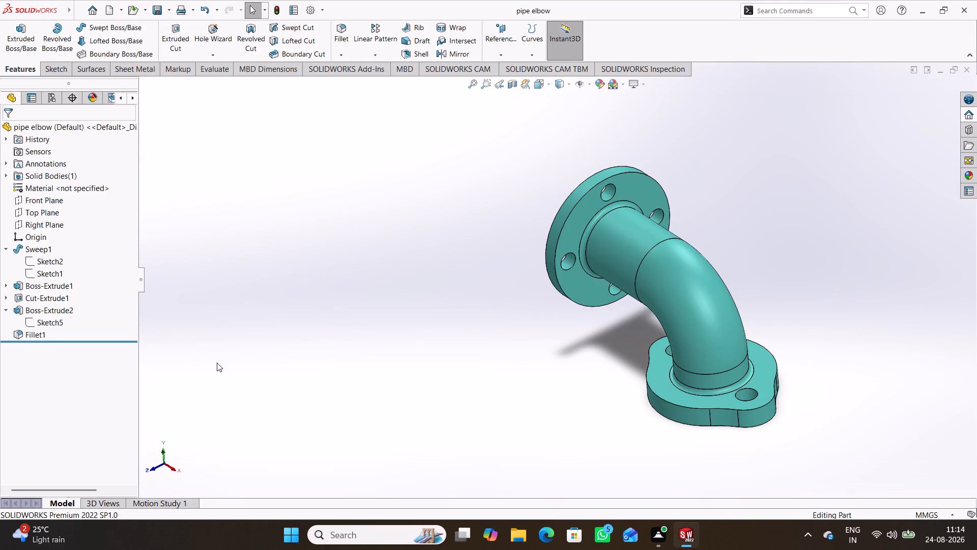
{"action": "left_click", "coordinate": [47, 319]}
{"action": "left_click", "coordinate": [58, 289]}
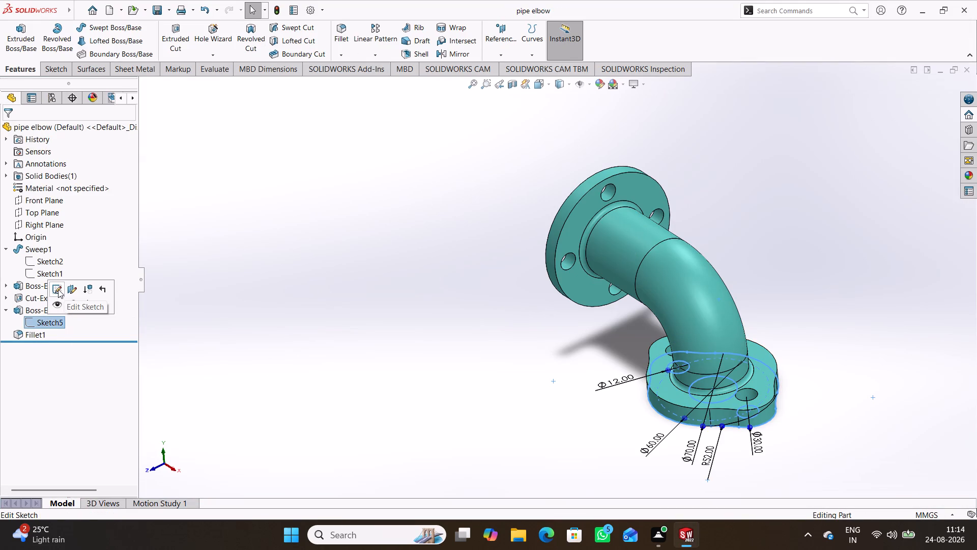
{"action": "scroll", "coordinate": [773, 448], "scroll_direction": "up", "scroll_amount": 3}
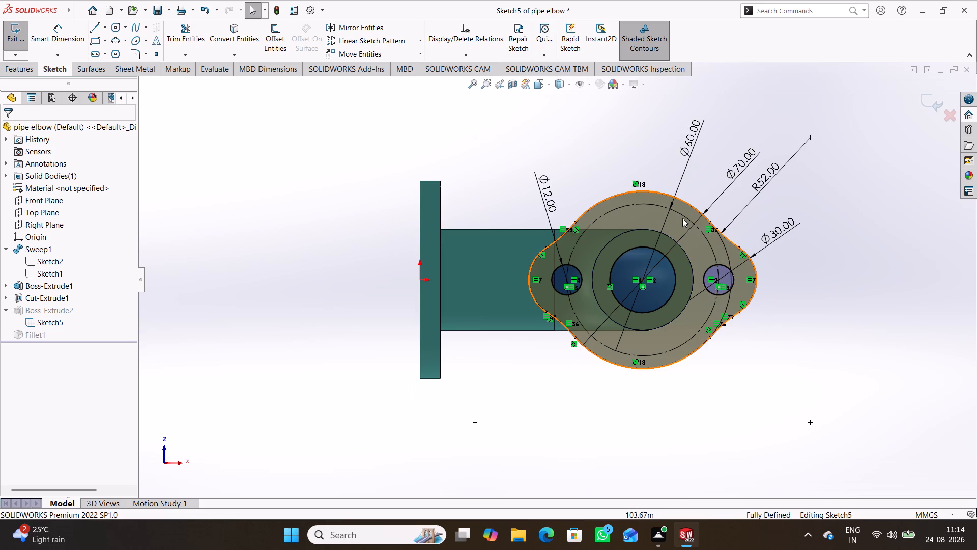
{"action": "double_click", "coordinate": [693, 140]}
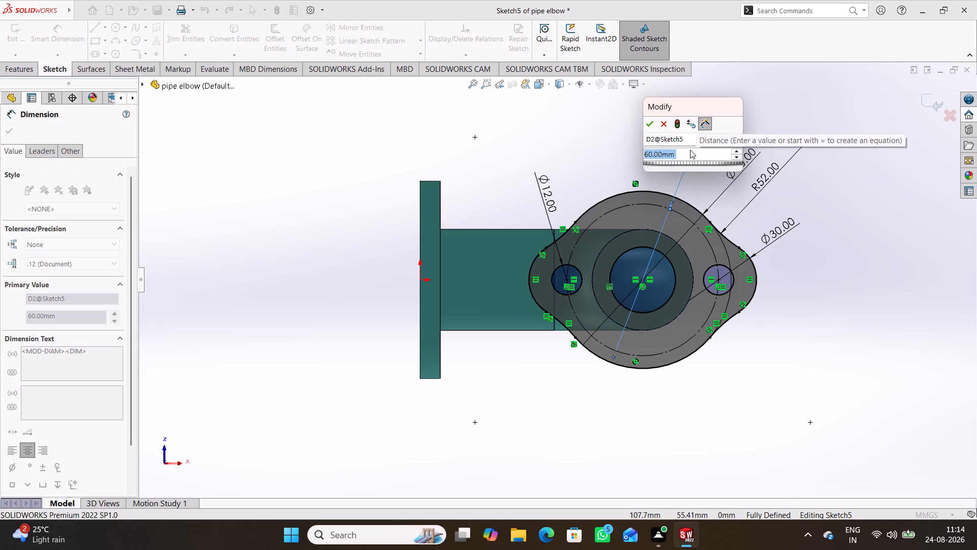
{"action": "type", "text": "58"}
{"action": "key", "text": "Return"}
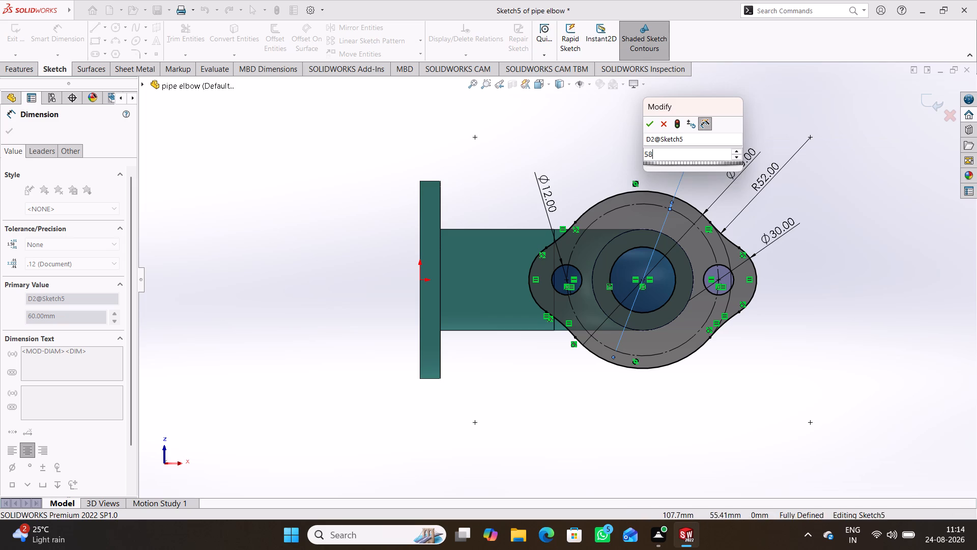
{"action": "left_click", "coordinate": [649, 129]}
{"action": "left_click", "coordinate": [610, 137]}
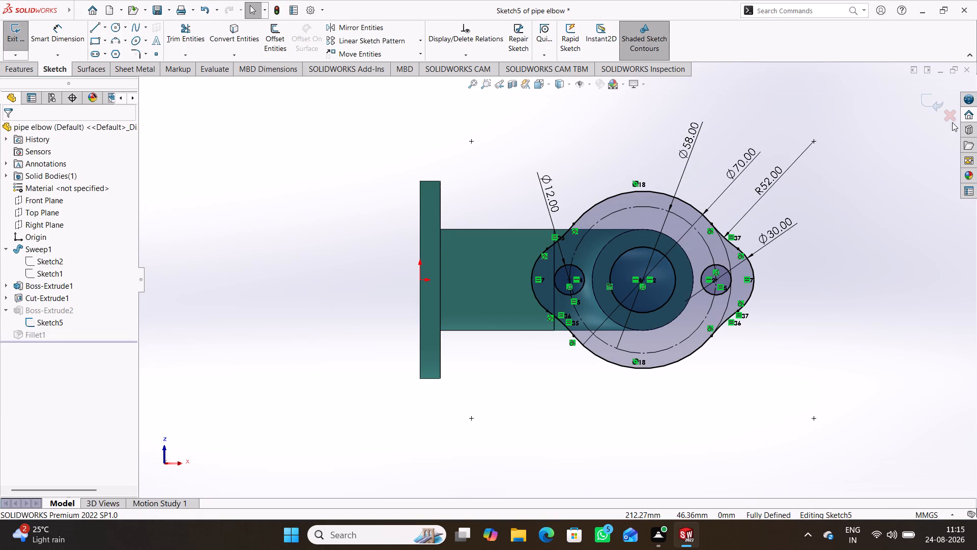
{"action": "left_click", "coordinate": [932, 102]}
{"action": "left_click", "coordinate": [824, 162]}
Rebuild and save the pipe elbow part.
{"action": "scroll", "coordinate": [647, 107], "scroll_direction": "up", "scroll_amount": 1}
{"action": "middle_click_drag", "start_coordinate": [647, 107], "coordinate": [629, 244]}
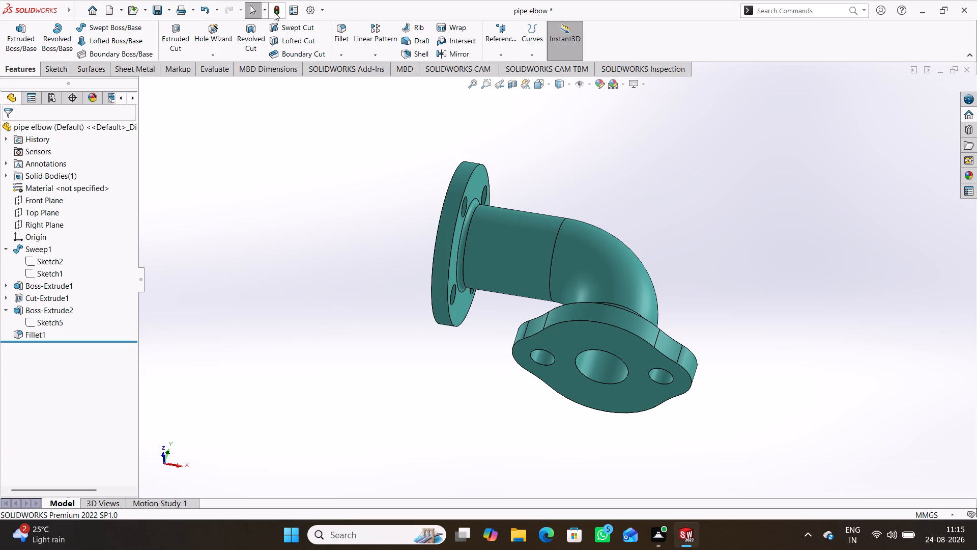
{"action": "left_click", "coordinate": [274, 12]}
{"action": "key", "text": "ctrl+s"}
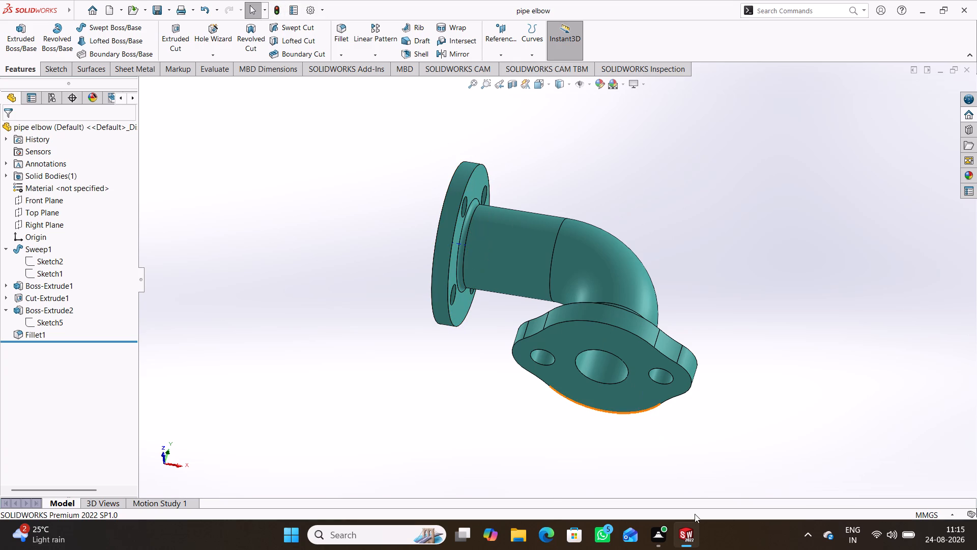
Switch to the pipe elbow drawing and examine the updated views, bolt-hole dimensions and bend centreline.
{"action": "left_click", "coordinate": [762, 472]}
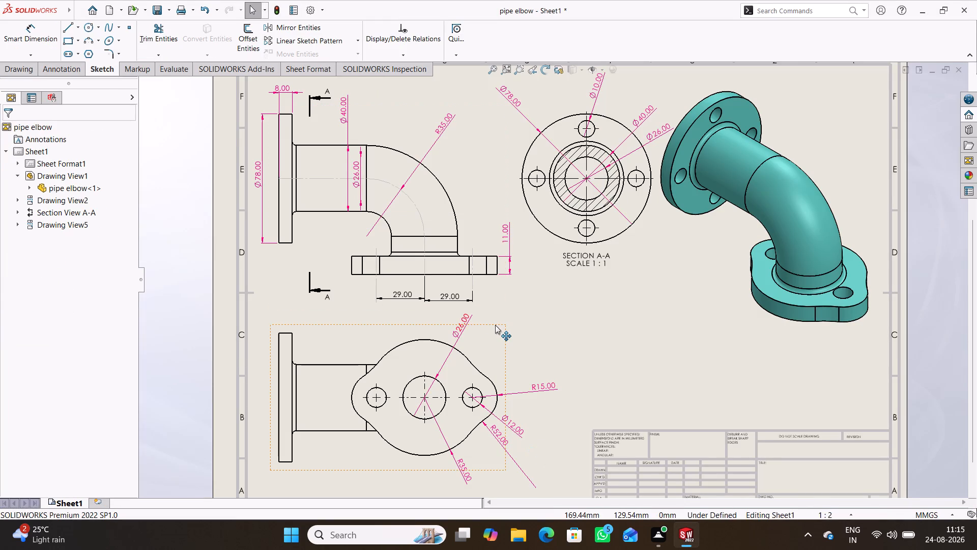
{"action": "scroll", "coordinate": [484, 292], "scroll_direction": "down", "scroll_amount": 3}
{"action": "left_click", "coordinate": [581, 306]}
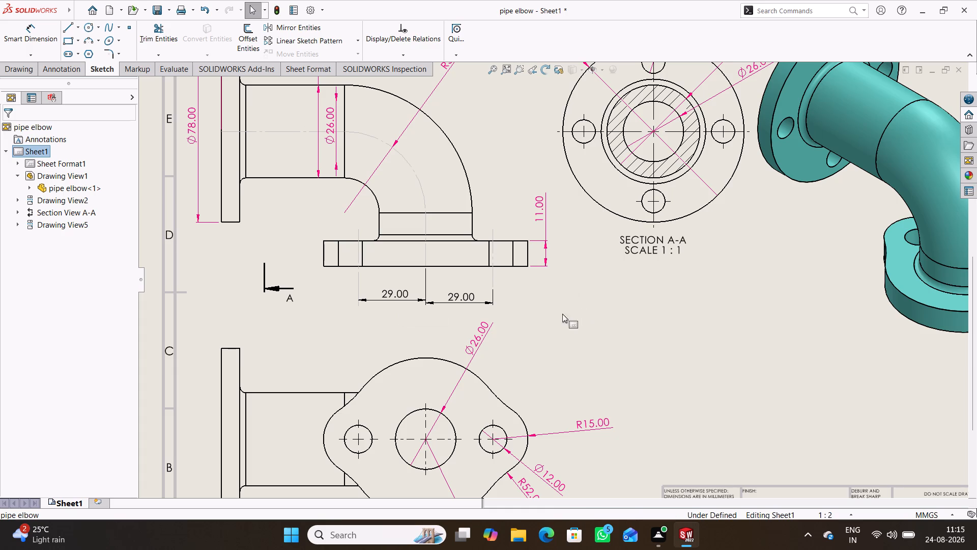
{"action": "left_click_drag", "start_coordinate": [493, 281], "coordinate": [507, 281]}
{"action": "left_click", "coordinate": [605, 321]}
{"action": "scroll", "coordinate": [591, 337], "scroll_direction": "up", "scroll_amount": 1}
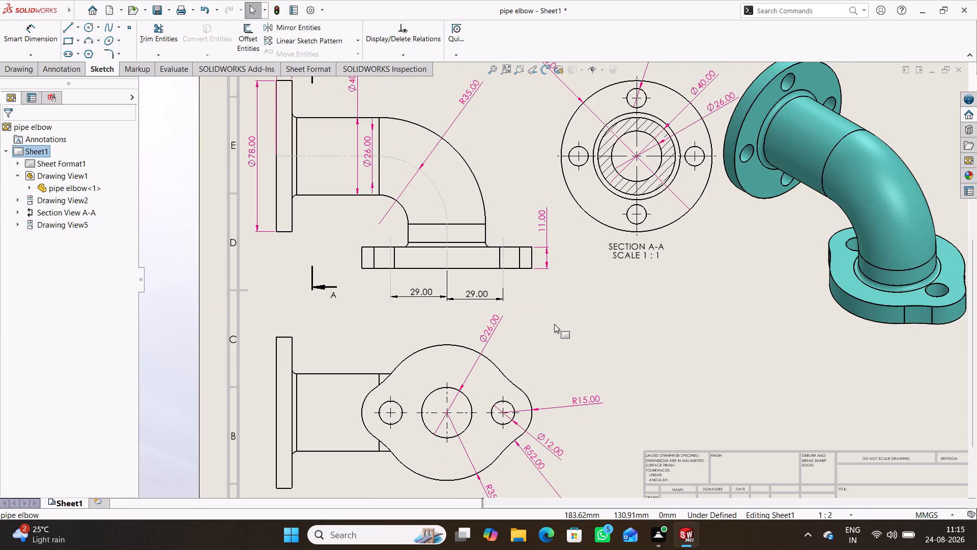
{"action": "scroll", "coordinate": [554, 324], "scroll_direction": "up", "scroll_amount": 3}
{"action": "scroll", "coordinate": [526, 268], "scroll_direction": "down", "scroll_amount": 3}
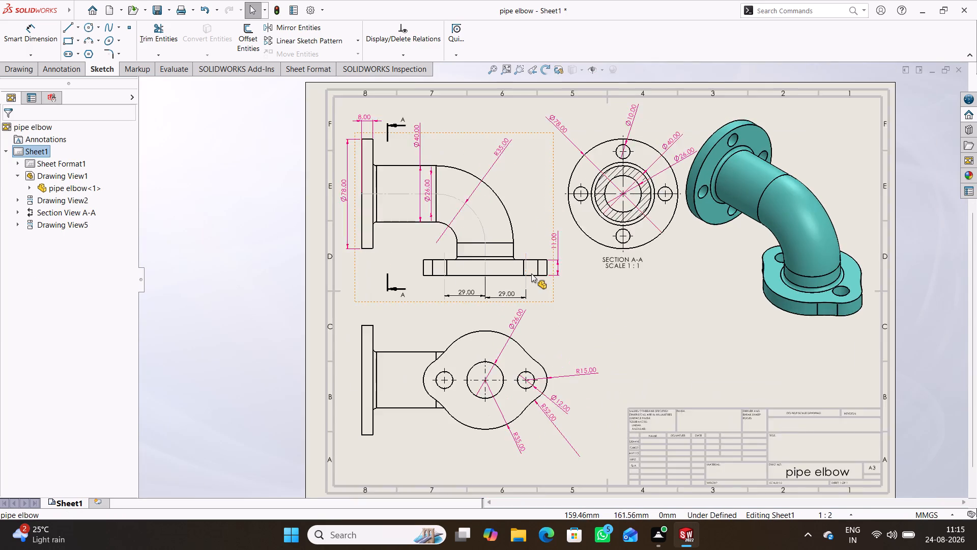
{"action": "scroll", "coordinate": [531, 273], "scroll_direction": "down", "scroll_amount": 2}
{"action": "double_click", "coordinate": [465, 208]}
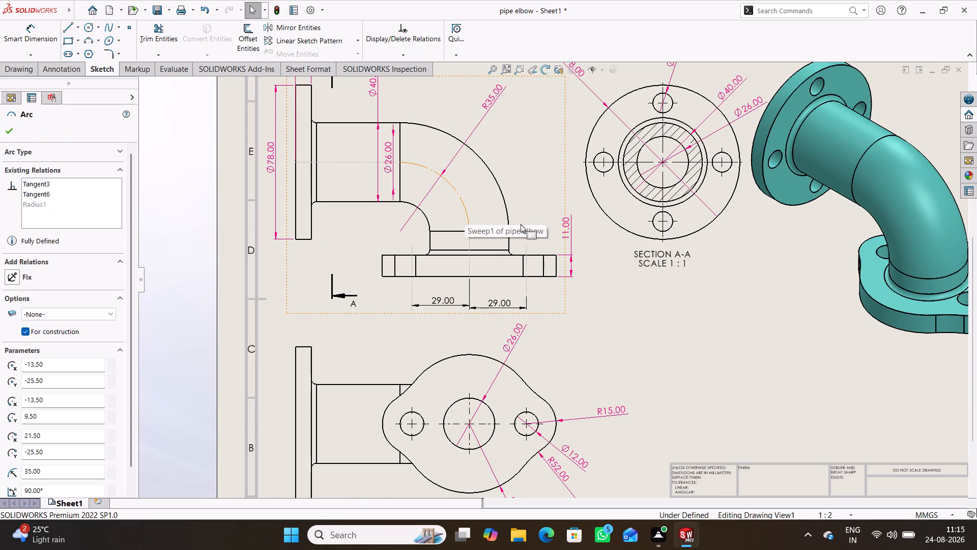
{"action": "left_click", "coordinate": [636, 339]}
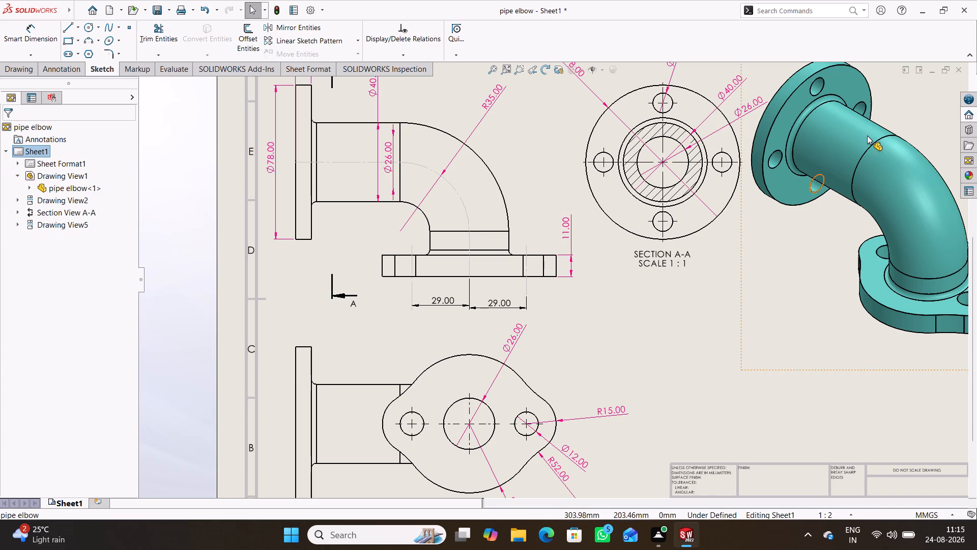
Switch to the pipe elbow part and open the oval flange's sketch to examine its outline and bolt-hole dimensions without editing them.
{"action": "left_click", "coordinate": [653, 476]}
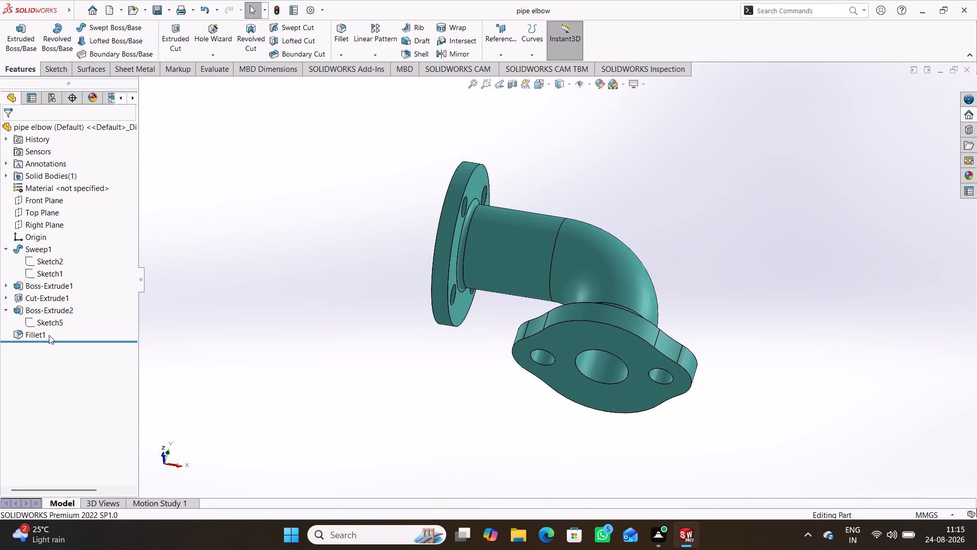
{"action": "left_click", "coordinate": [55, 325]}
{"action": "left_click", "coordinate": [63, 297]}
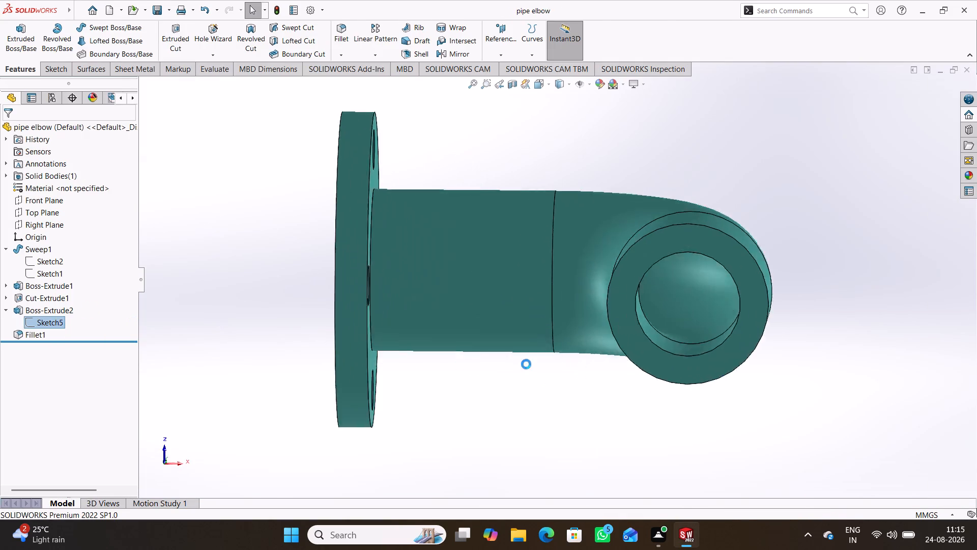
{"action": "scroll", "coordinate": [691, 386], "scroll_direction": "up", "scroll_amount": 2}
{"action": "left_click", "coordinate": [744, 353]}
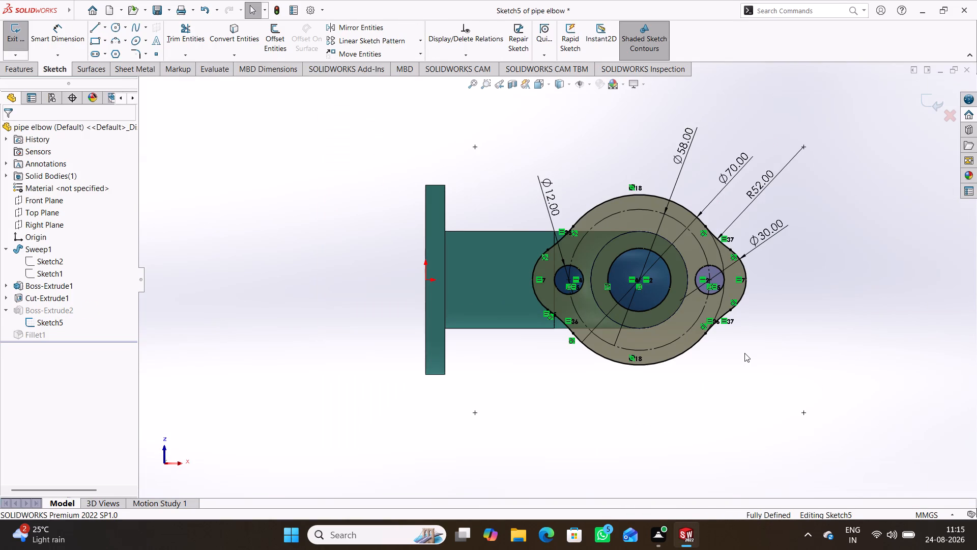
{"action": "scroll", "coordinate": [744, 353], "scroll_direction": "down", "scroll_amount": 1}
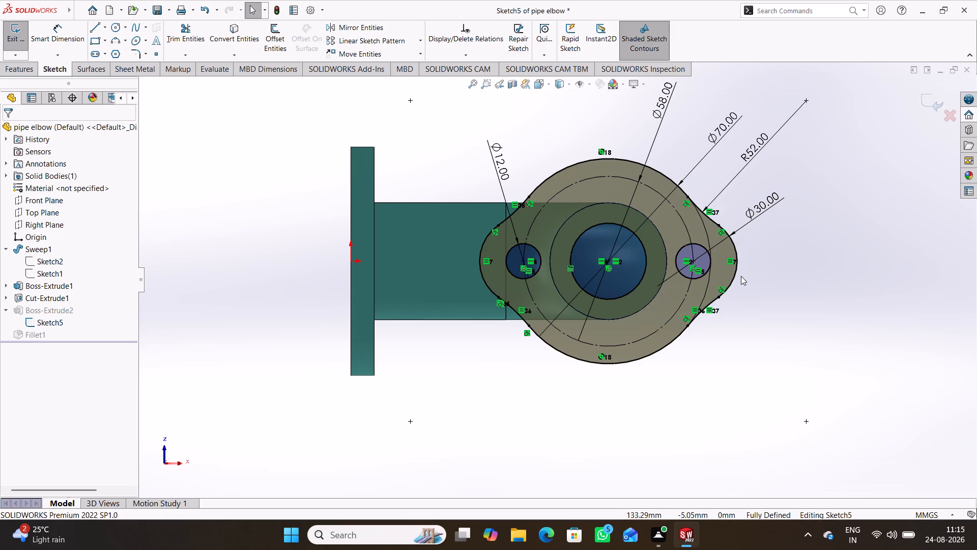
{"action": "left_click", "coordinate": [758, 350]}
{"action": "left_click", "coordinate": [936, 103]}
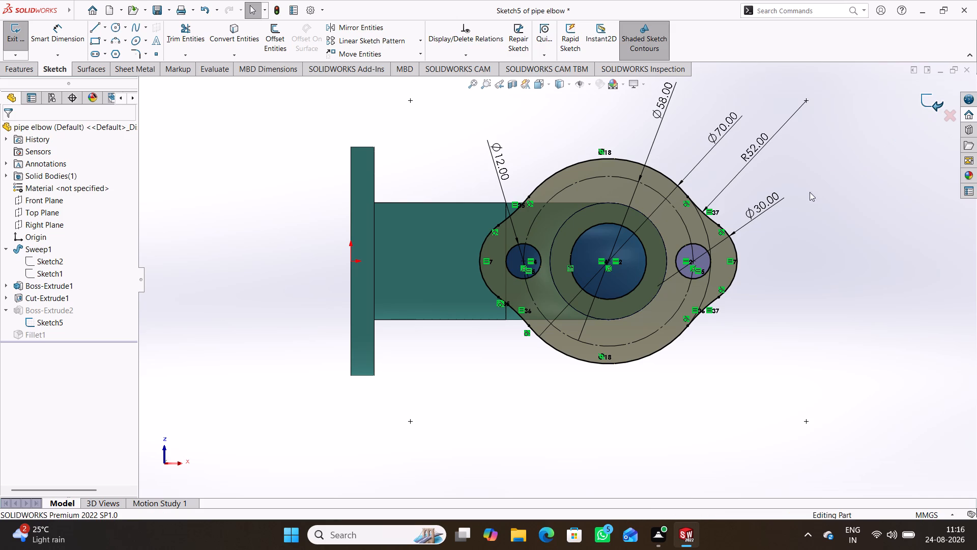
Rebuild and save the pipe elbow part.
{"action": "middle_click_drag", "start_coordinate": [674, 164], "coordinate": [659, 235]}
{"action": "scroll", "coordinate": [674, 166], "scroll_direction": "down", "scroll_amount": 1}
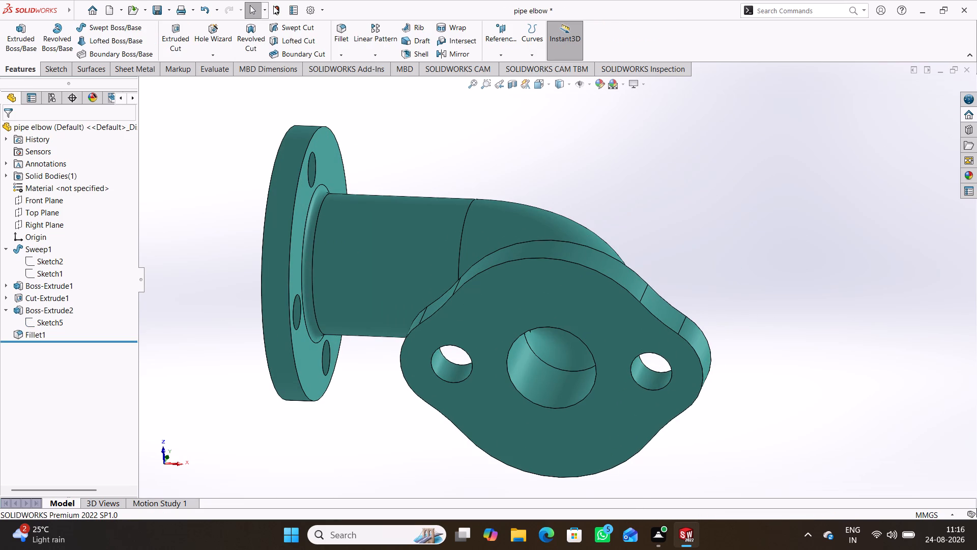
{"action": "left_click", "coordinate": [273, 6]}
{"action": "left_click", "coordinate": [277, 9]}
{"action": "key", "text": "ctrl+s"}
{"action": "key", "text": "ctrl+s"}
{"action": "key", "text": "ctrl+s"}
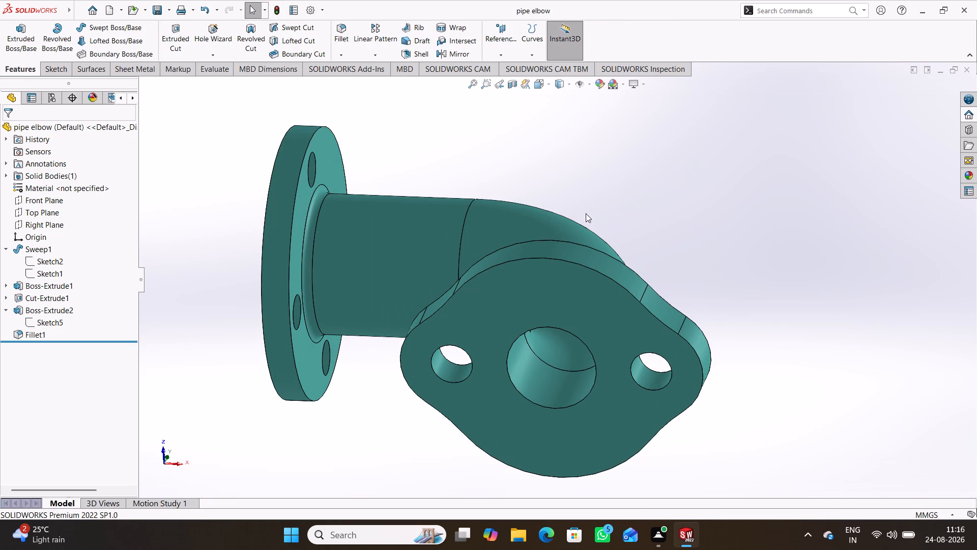
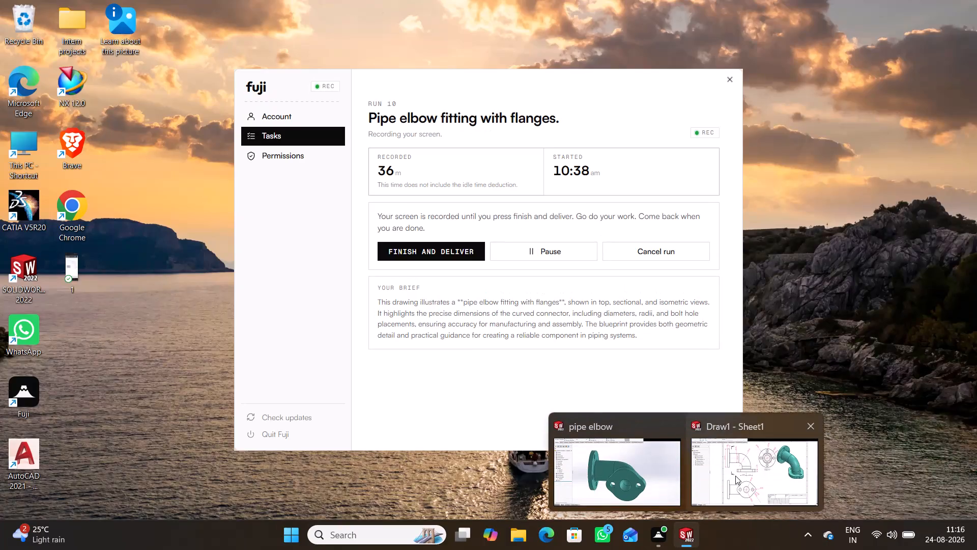
Switch to the pipe elbow drawing and rebuild it.
{"action": "left_click", "coordinate": [735, 475]}
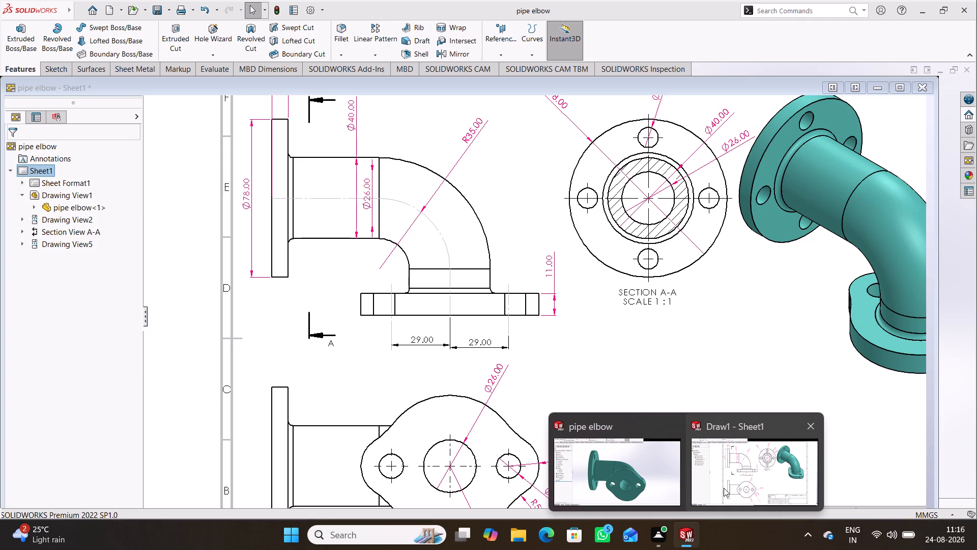
{"action": "left_click", "coordinate": [724, 488]}
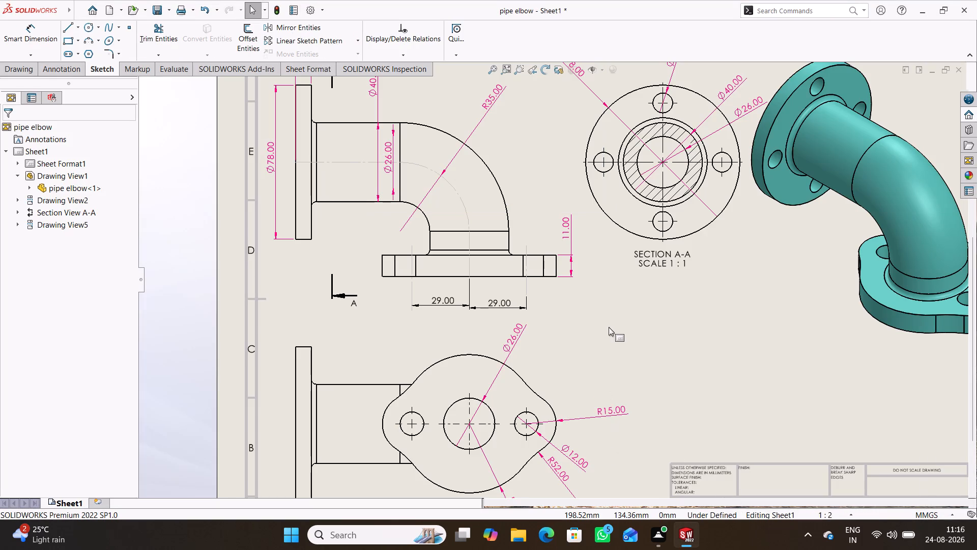
{"action": "left_click", "coordinate": [276, 13]}
{"action": "left_click", "coordinate": [276, 10]}
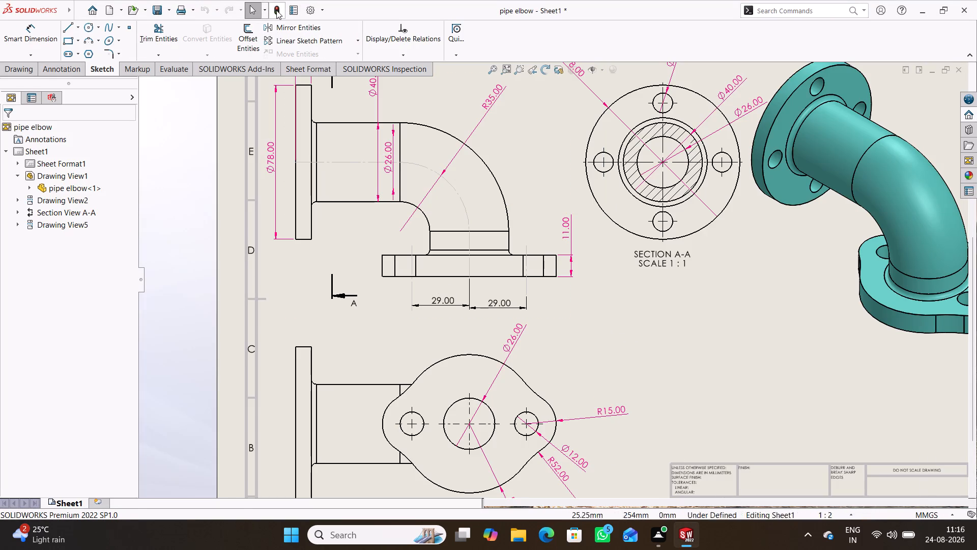
{"action": "double_click", "coordinate": [276, 10]}
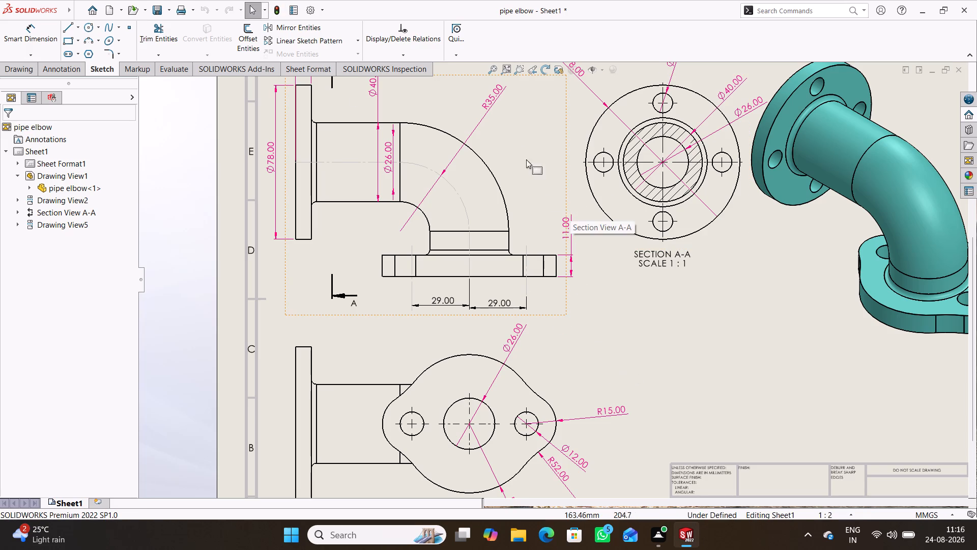
Dimension the horizontal distance from the bolt-hole centreline to the oval flange's outer edge in the front view, beside the bolt-spacing dimensions.
{"action": "scroll", "coordinate": [547, 194], "scroll_direction": "up", "scroll_amount": 1}
{"action": "left_click", "coordinate": [608, 310]}
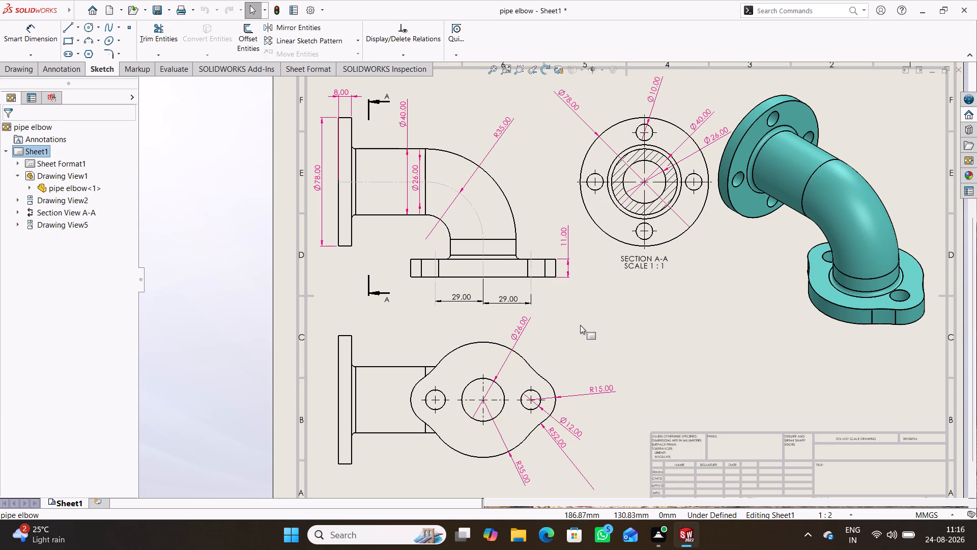
{"action": "scroll", "coordinate": [559, 309], "scroll_direction": "down", "scroll_amount": 1}
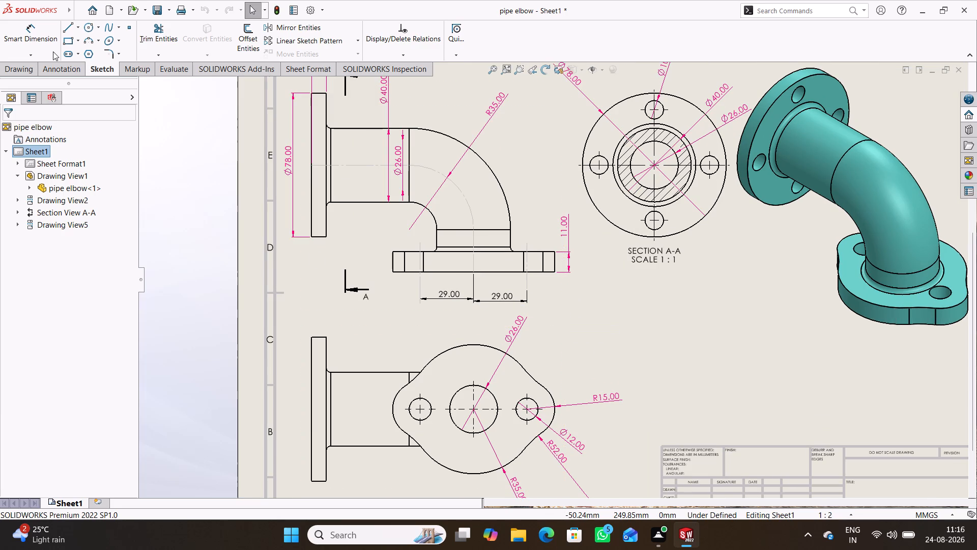
{"action": "left_click", "coordinate": [45, 37]}
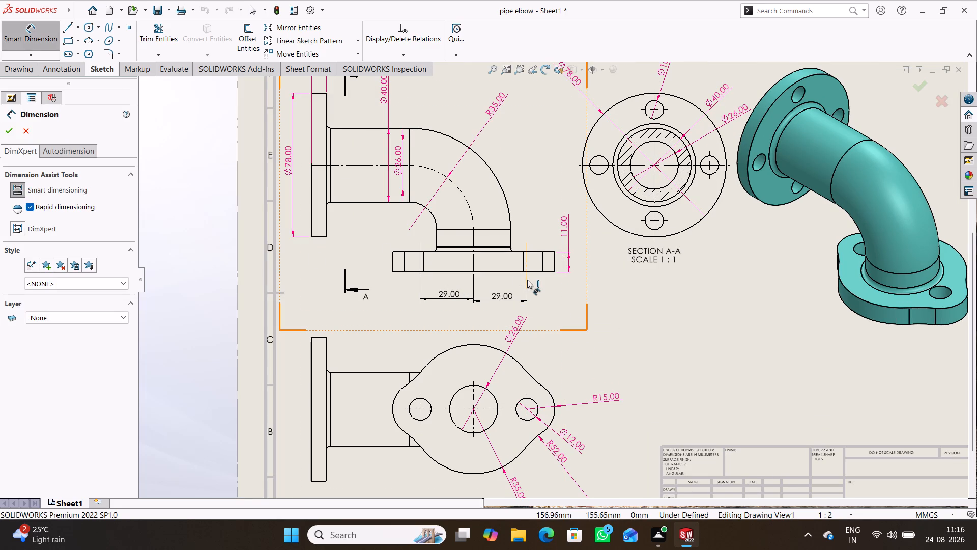
{"action": "left_click", "coordinate": [527, 280]}
{"action": "left_click", "coordinate": [555, 261]}
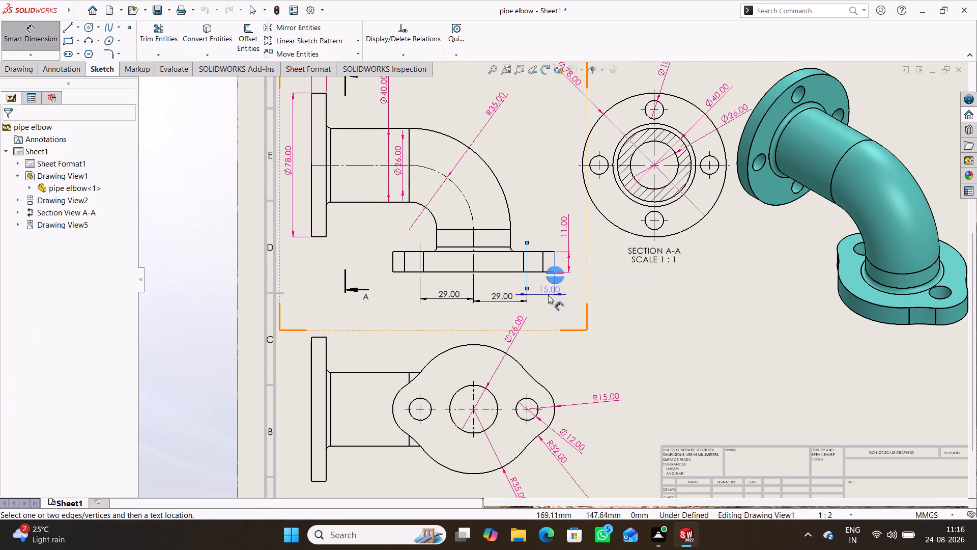
{"action": "left_click", "coordinate": [544, 301]}
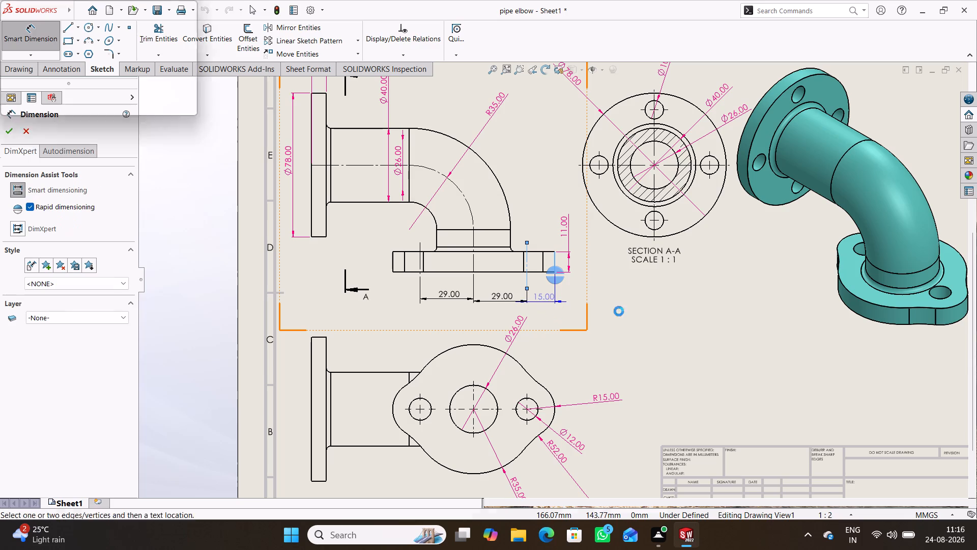
{"action": "left_click", "coordinate": [552, 260]}
{"action": "left_click", "coordinate": [640, 316]}
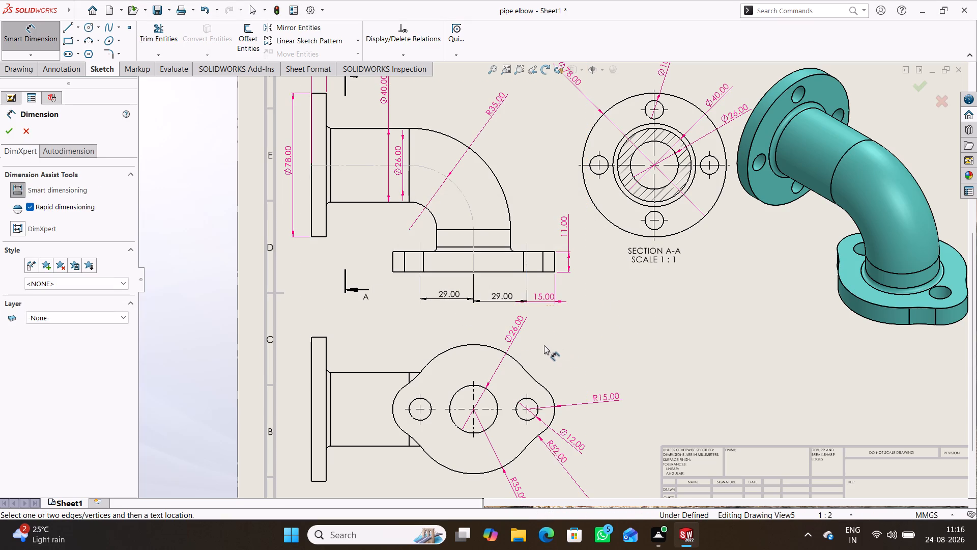
Dimension the outer diameter of the short vertical neck above the oval flange in the front view.
{"action": "scroll", "coordinate": [543, 344], "scroll_direction": "up", "scroll_amount": 1}
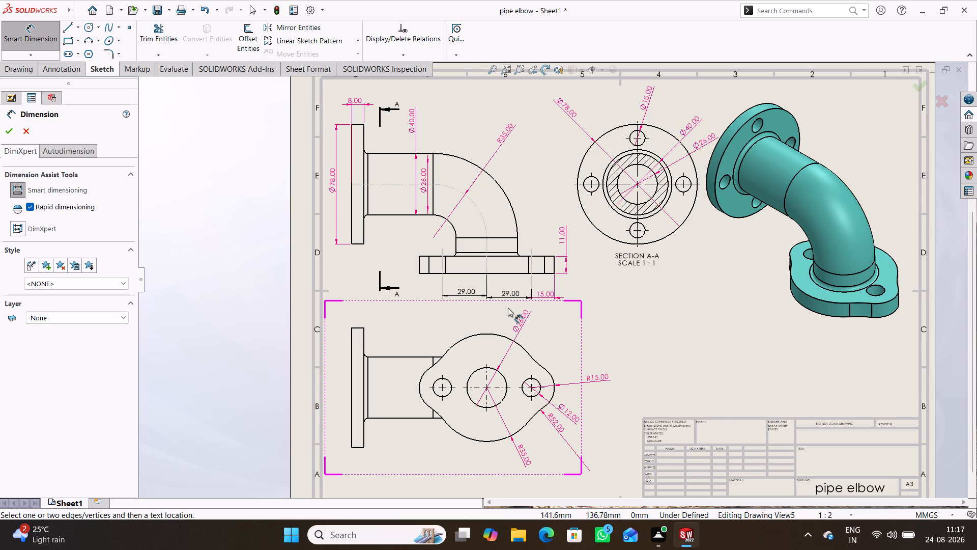
{"action": "scroll", "coordinate": [483, 235], "scroll_direction": "down", "scroll_amount": 2}
{"action": "left_click", "coordinate": [456, 252]}
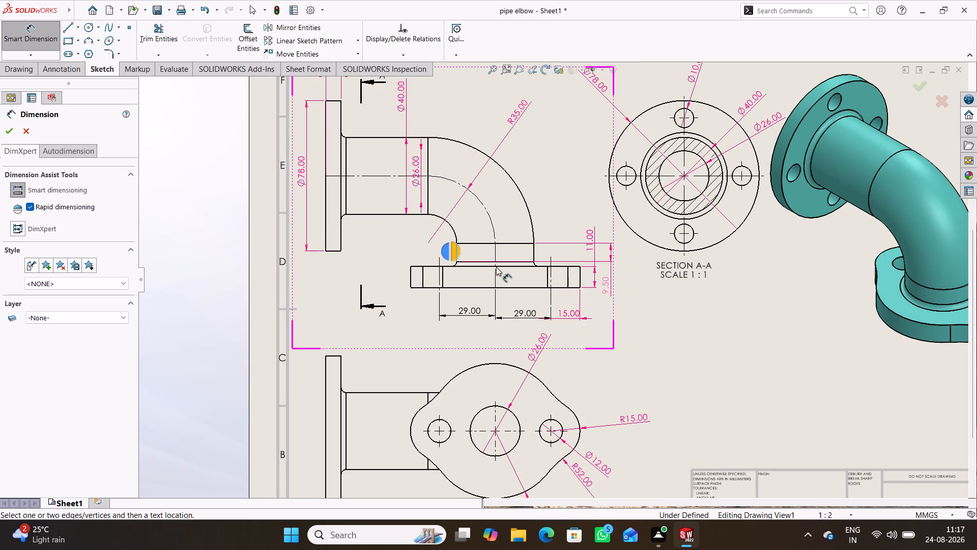
{"action": "left_click", "coordinate": [534, 249]}
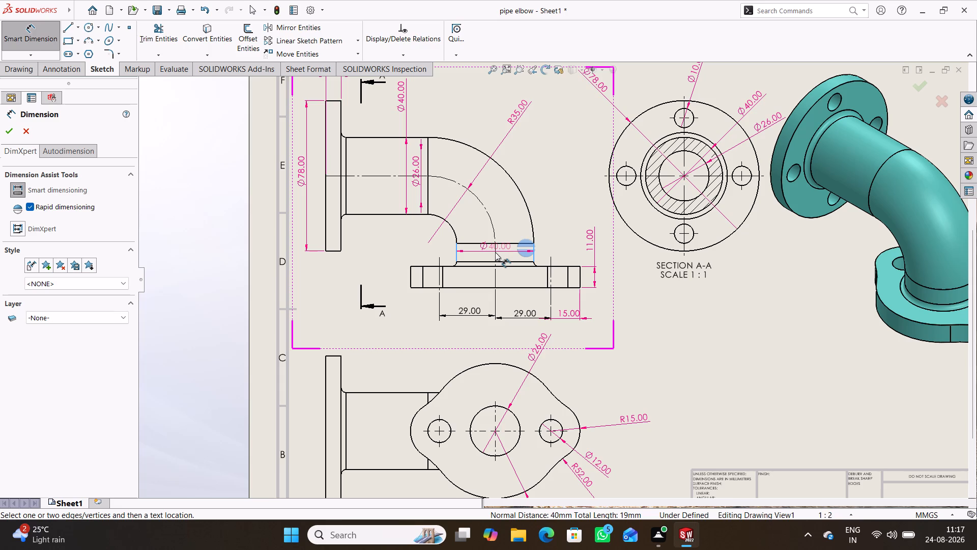
{"action": "left_click", "coordinate": [494, 234]}
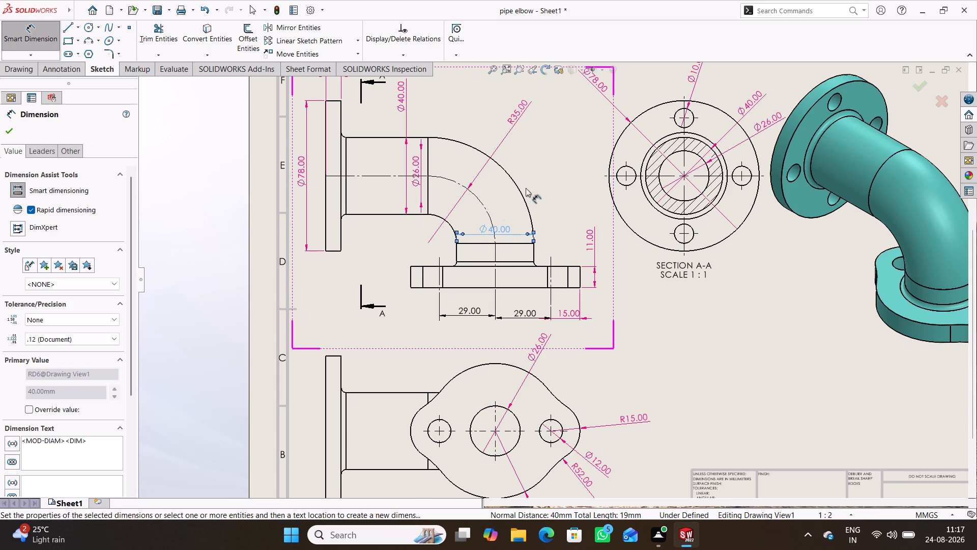
{"action": "left_click", "coordinate": [9, 131]}
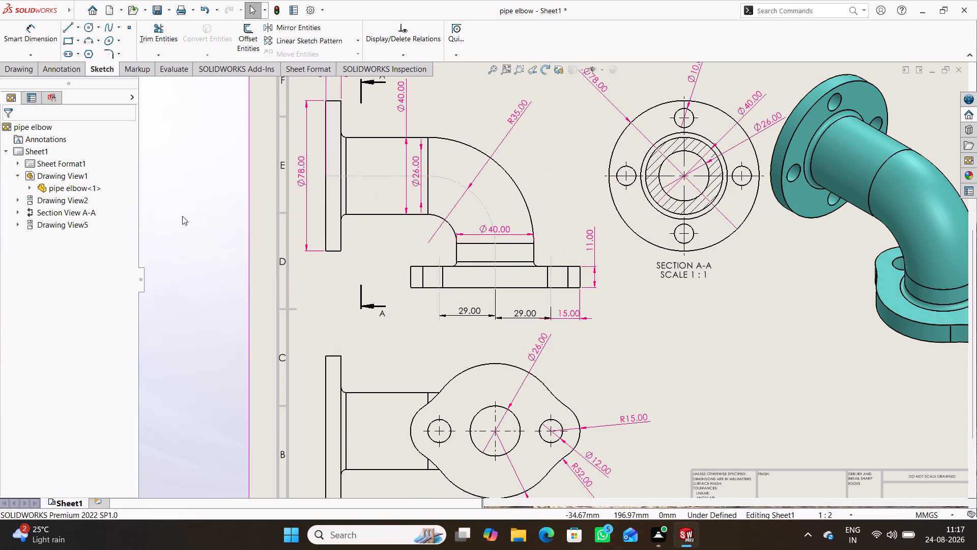
{"action": "left_click", "coordinate": [184, 216]}
Move the front view slightly upward on the sheet, giving more room above the projected view.
{"action": "scroll", "coordinate": [479, 297], "scroll_direction": "up", "scroll_amount": 2}
{"action": "scroll", "coordinate": [587, 315], "scroll_direction": "up", "scroll_amount": 1}
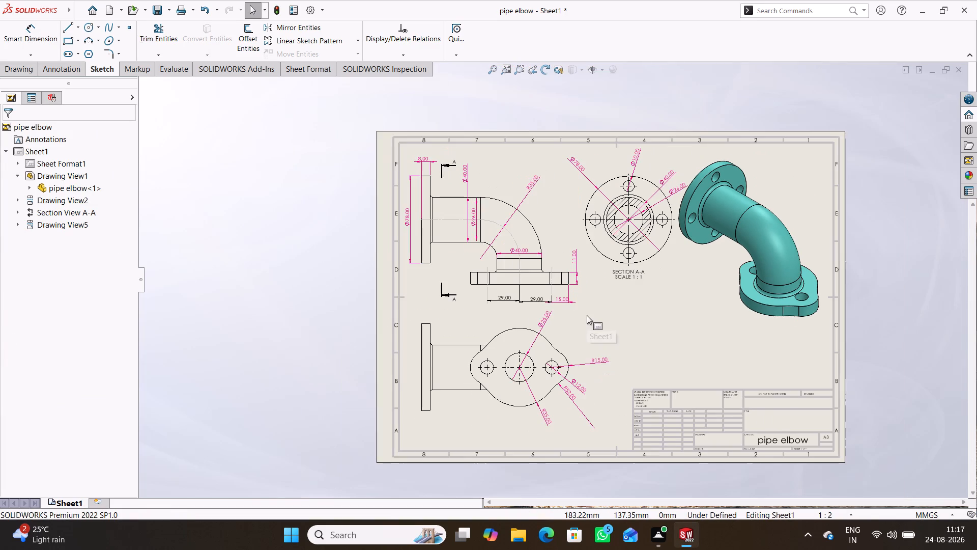
{"action": "scroll", "coordinate": [606, 310], "scroll_direction": "down", "scroll_amount": 1}
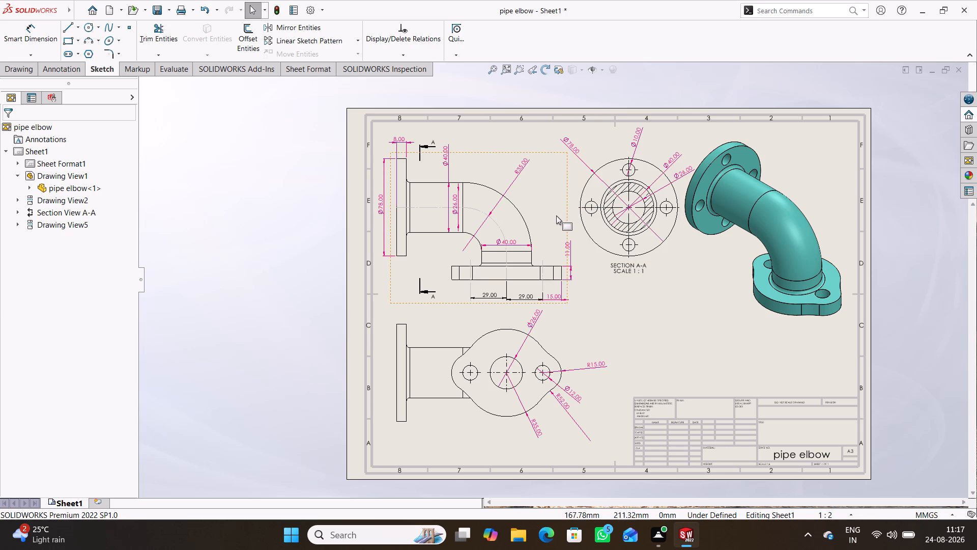
{"action": "left_click_drag", "start_coordinate": [556, 215], "coordinate": [552, 204]}
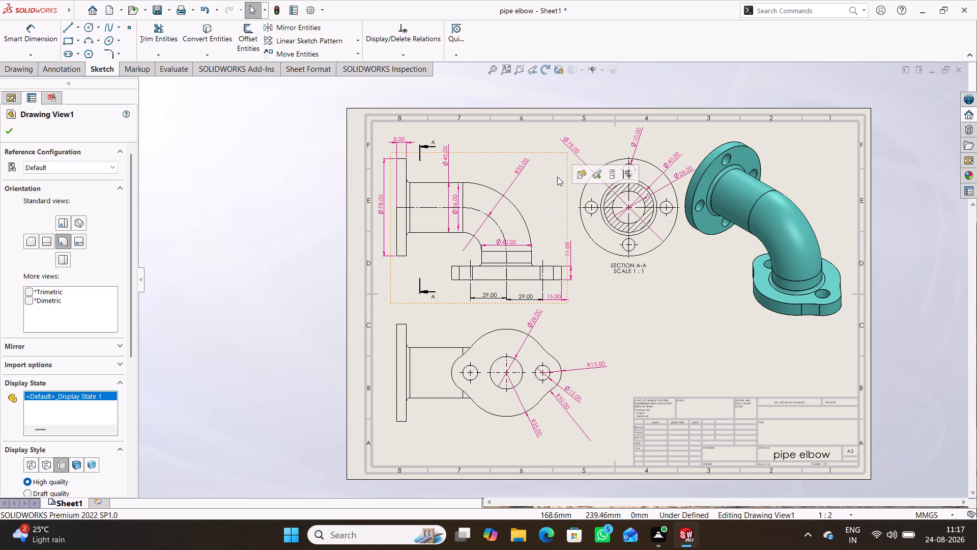
{"action": "left_click_drag", "start_coordinate": [552, 163], "coordinate": [549, 202]}
{"action": "middle_click_drag", "start_coordinate": [549, 168], "coordinate": [538, 147]}
{"action": "left_click_drag", "start_coordinate": [533, 131], "coordinate": [532, 136]}
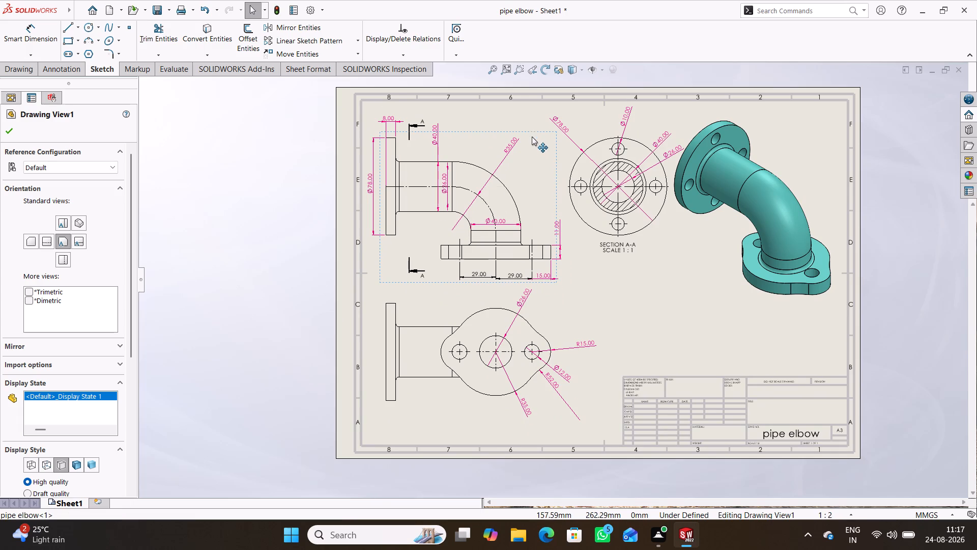
{"action": "left_click_drag", "start_coordinate": [532, 136], "coordinate": [534, 125]}
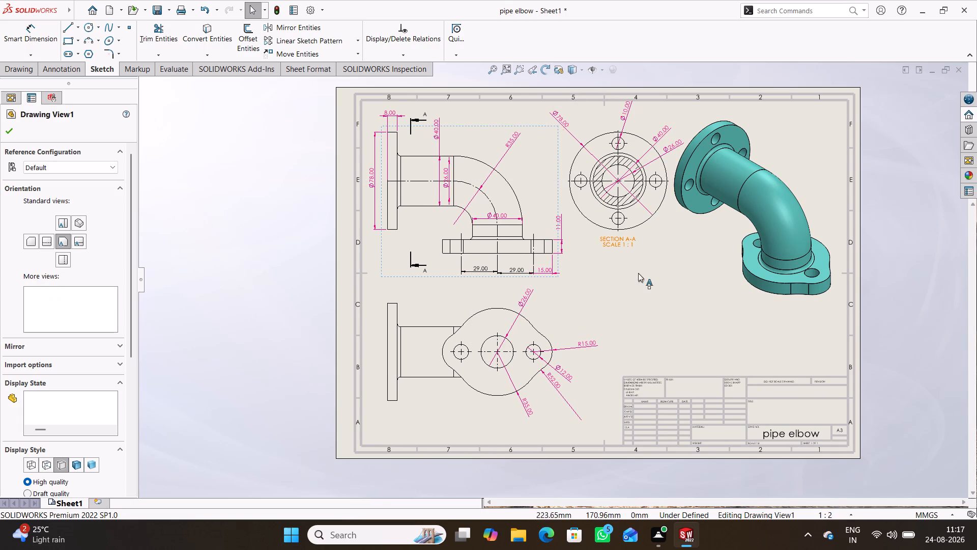
{"action": "left_click", "coordinate": [651, 295]}
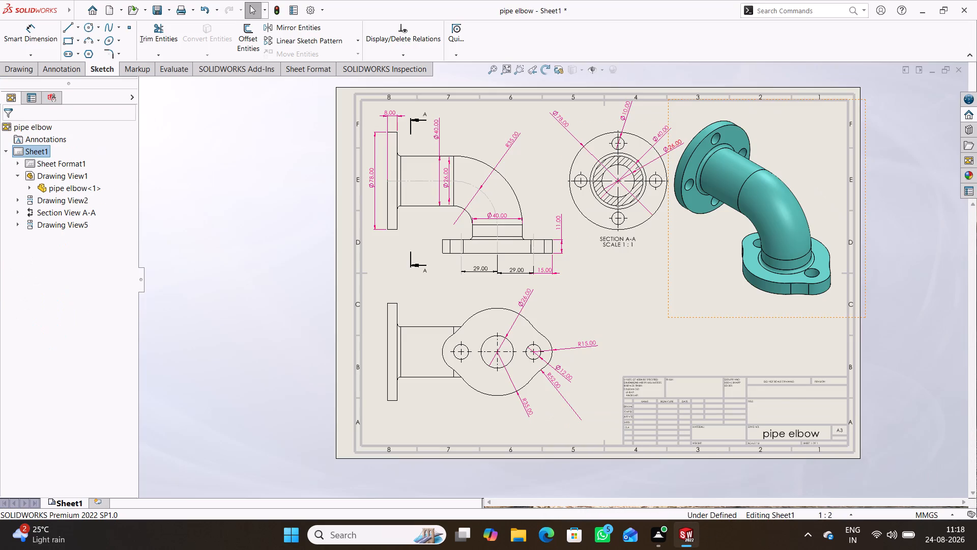
Rebuild the pipe elbow drawing.
{"action": "double_click", "coordinate": [278, 12]}
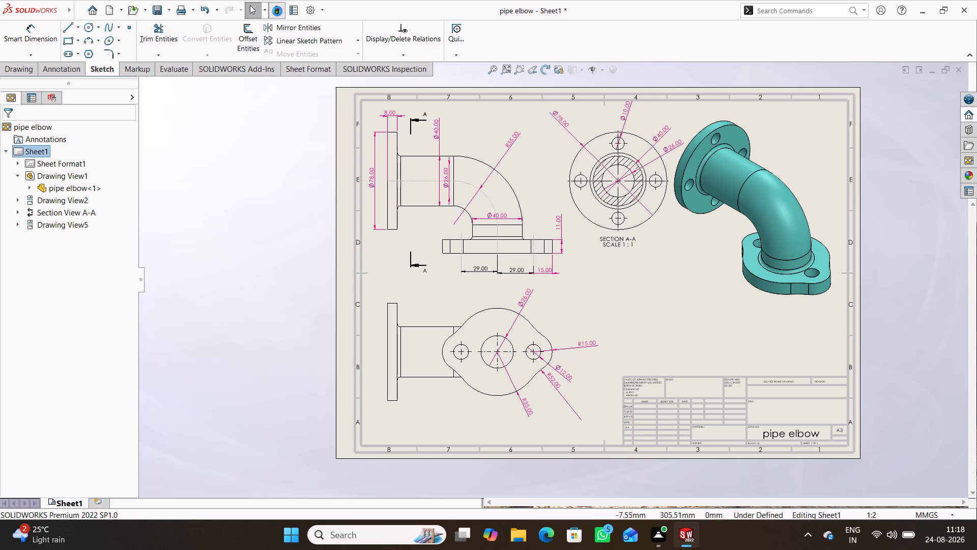
{"action": "double_click", "coordinate": [277, 11]}
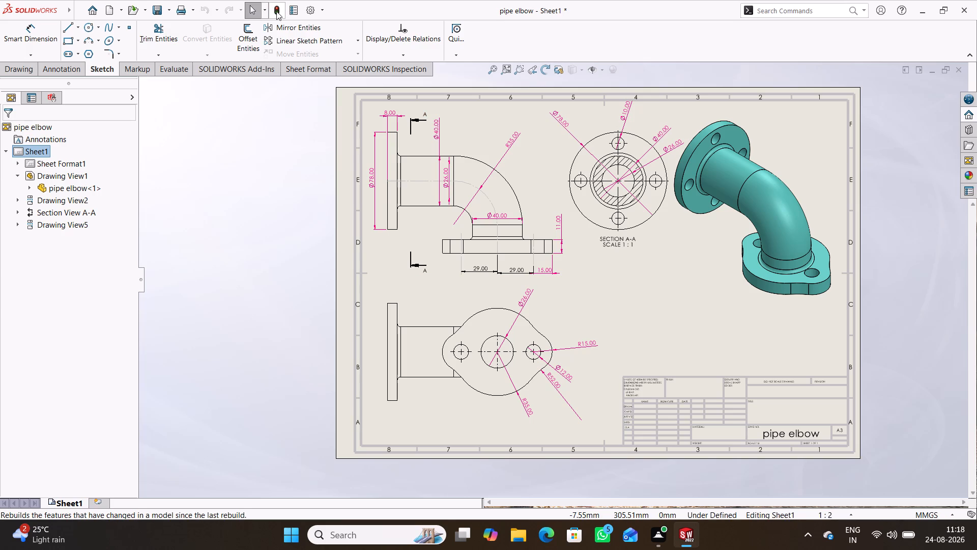
{"action": "left_click", "coordinate": [276, 9]}
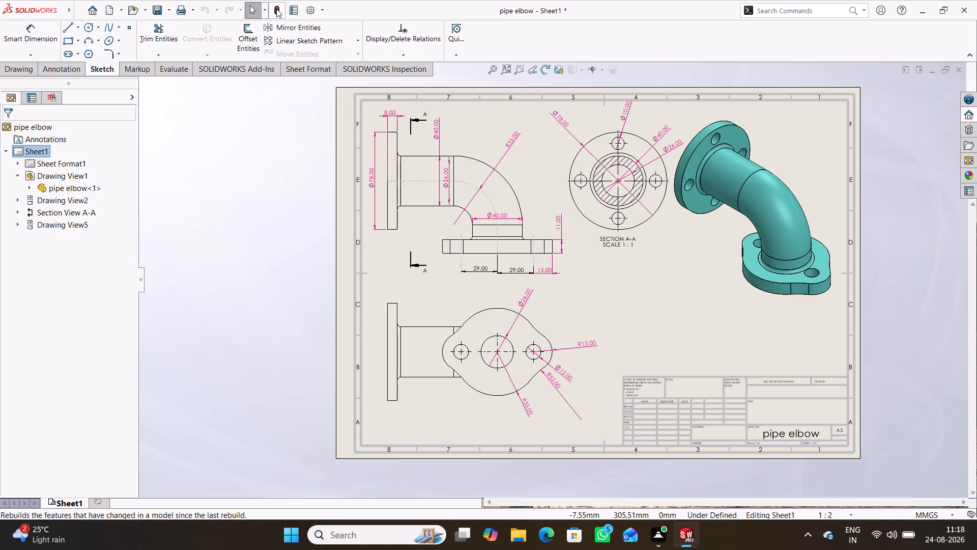
{"action": "double_click", "coordinate": [276, 9]}
{"action": "left_click", "coordinate": [264, 168]}
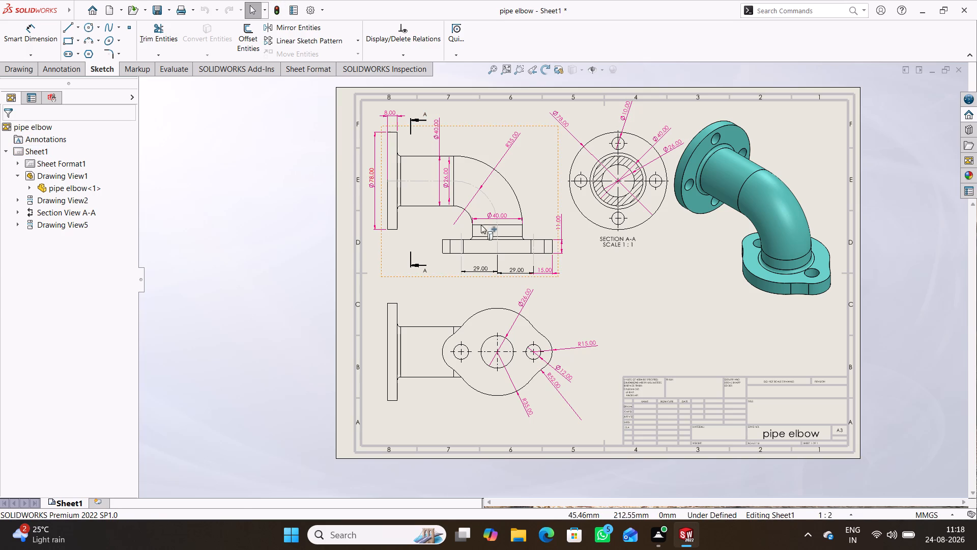
Shift the front view slightly to the right on the sheet, towards section view A-A.
{"action": "scroll", "coordinate": [599, 267], "scroll_direction": "down", "scroll_amount": 3}
{"action": "scroll", "coordinate": [533, 267], "scroll_direction": "down", "scroll_amount": 3}
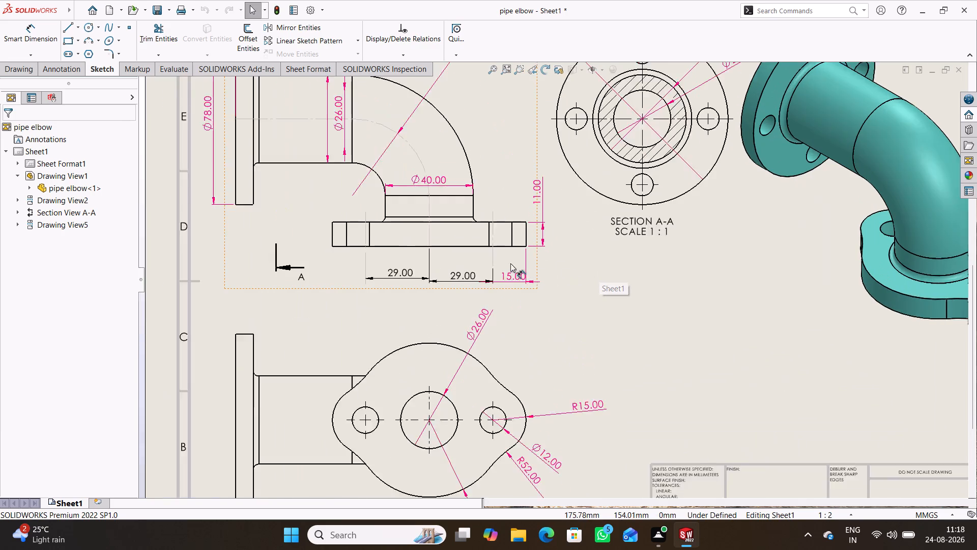
{"action": "scroll", "coordinate": [473, 253], "scroll_direction": "down", "scroll_amount": 6}
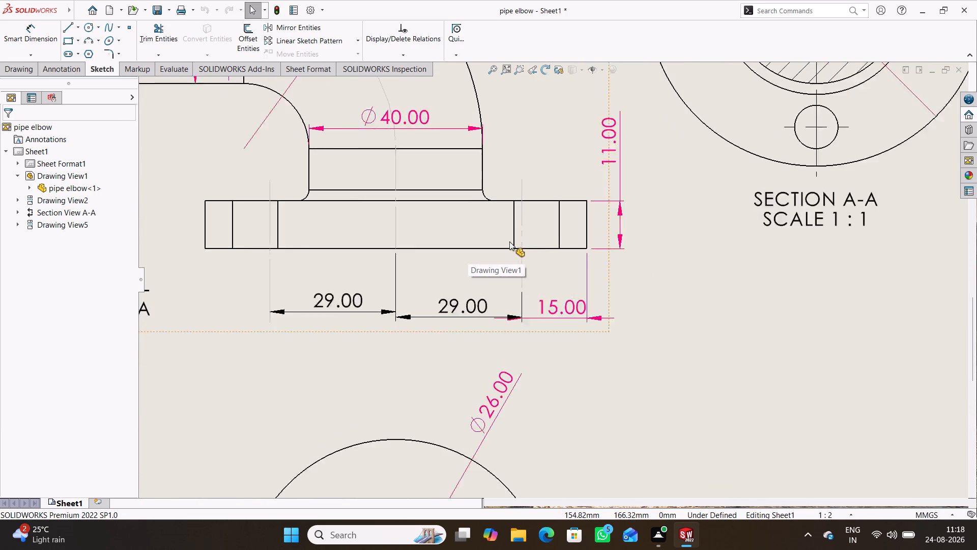
{"action": "scroll", "coordinate": [509, 241], "scroll_direction": "down", "scroll_amount": 1}
{"action": "left_click_drag", "start_coordinate": [519, 213], "coordinate": [489, 213]}
{"action": "scroll", "coordinate": [515, 228], "scroll_direction": "up", "scroll_amount": 6}
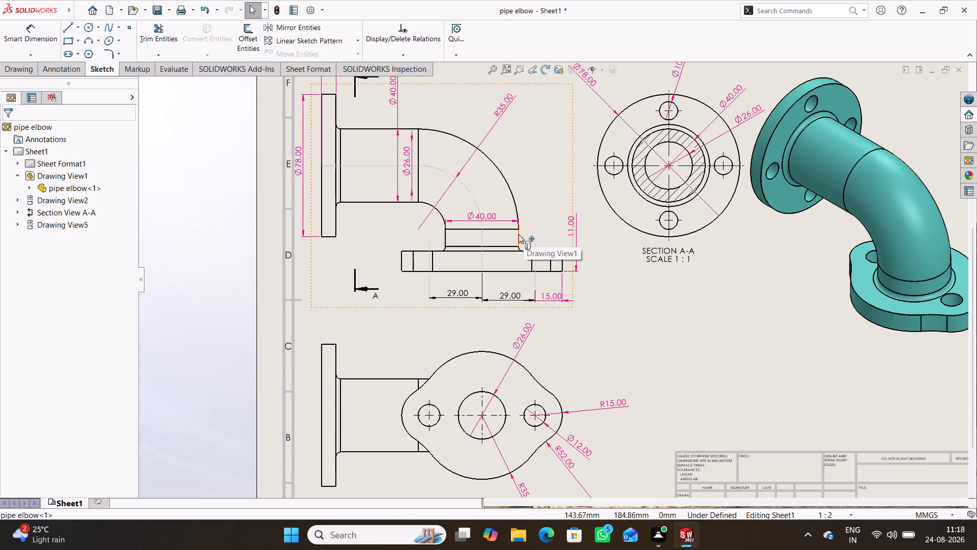
{"action": "left_click_drag", "start_coordinate": [519, 234], "coordinate": [531, 235]}
{"action": "left_click", "coordinate": [644, 327]}
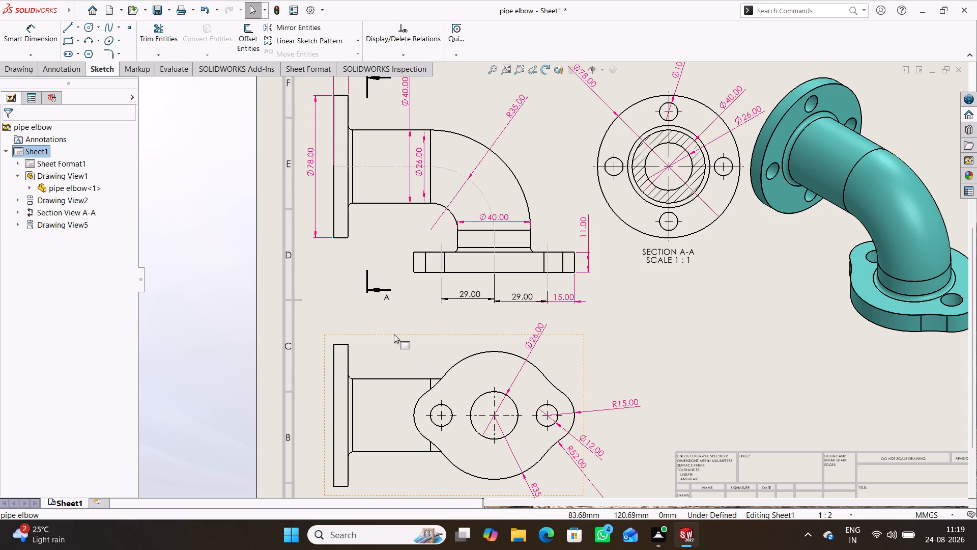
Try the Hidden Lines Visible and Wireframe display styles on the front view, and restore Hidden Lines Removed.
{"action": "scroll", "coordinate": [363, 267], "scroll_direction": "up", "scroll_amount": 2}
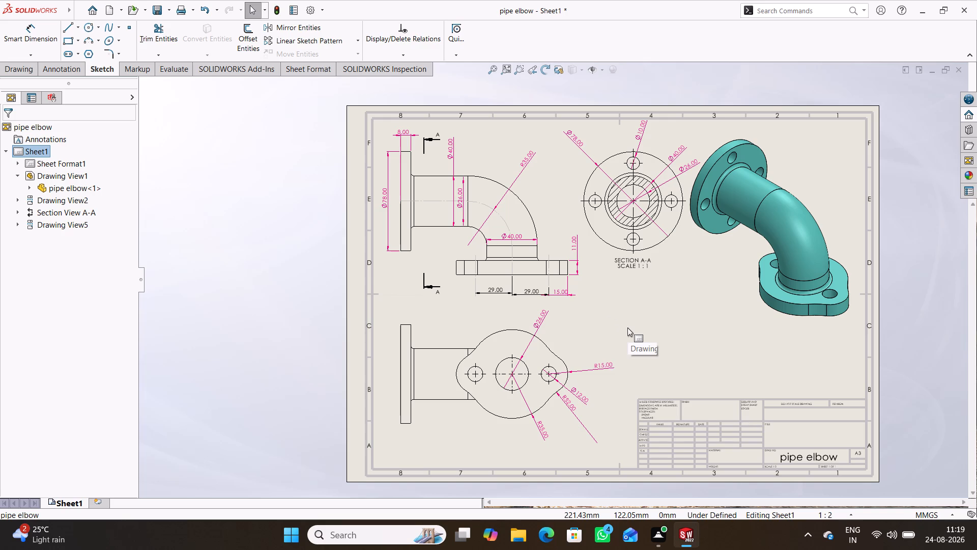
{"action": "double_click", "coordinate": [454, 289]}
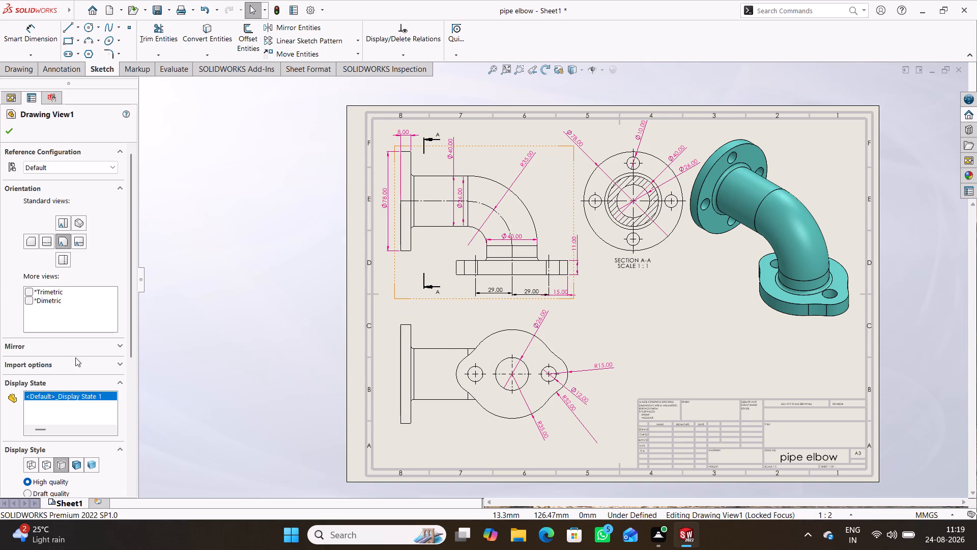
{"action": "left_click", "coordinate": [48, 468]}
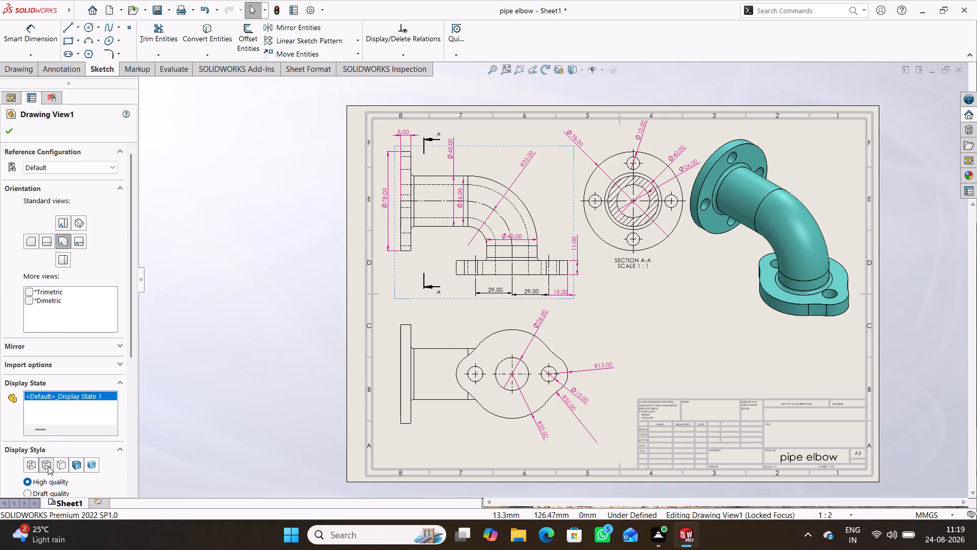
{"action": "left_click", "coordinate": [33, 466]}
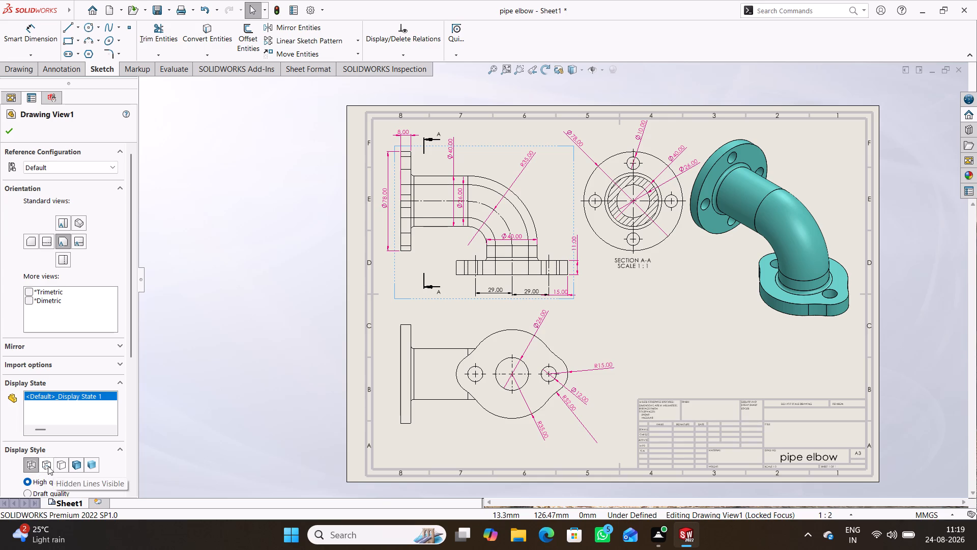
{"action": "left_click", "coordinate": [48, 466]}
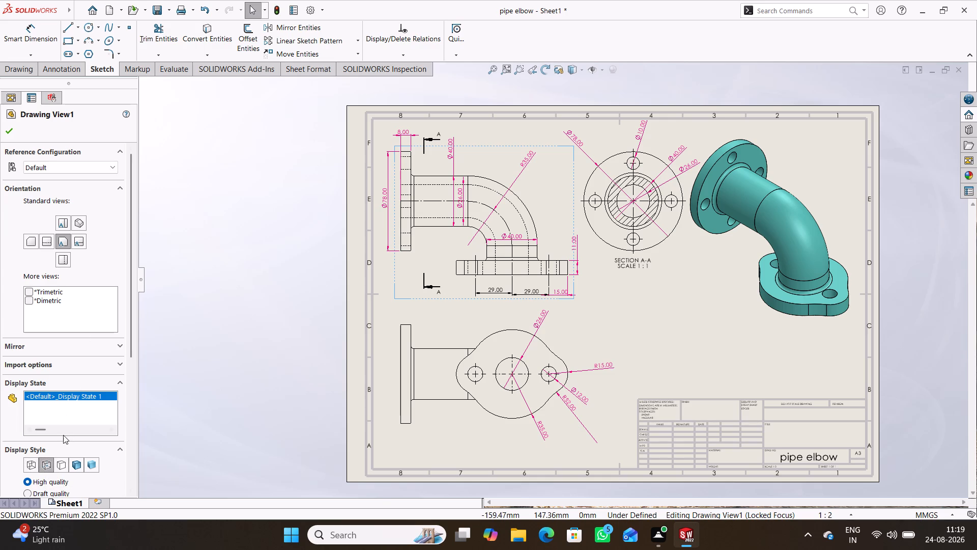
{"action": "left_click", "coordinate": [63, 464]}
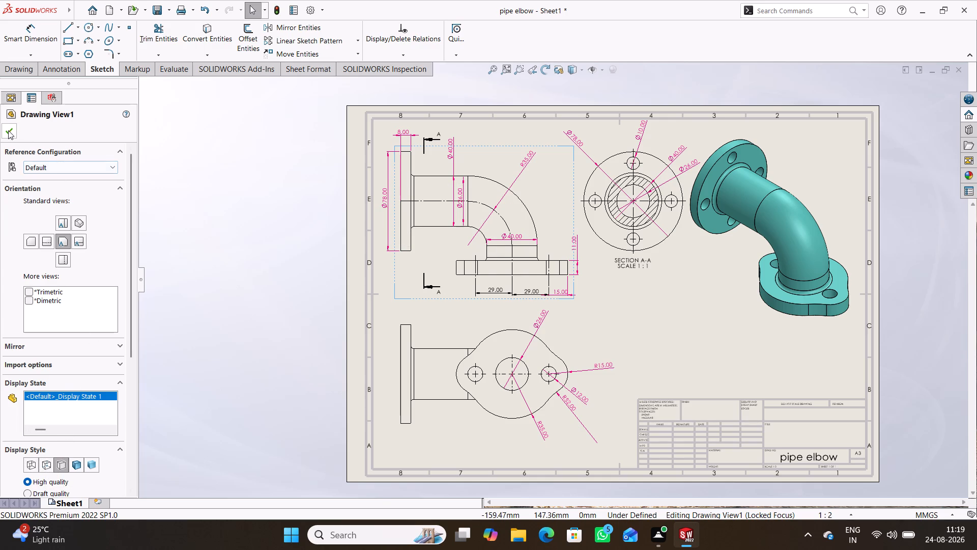
Accept the front view's display settings and close its properties.
{"action": "left_click", "coordinate": [8, 130]}
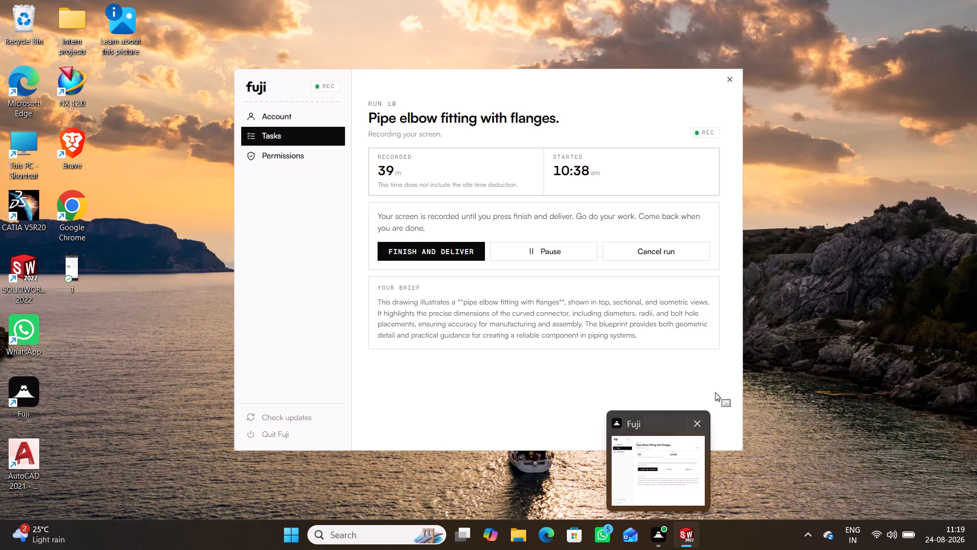
Save the drawing as a PDF named pipe elbow in the solid works folder under Intern projects.
{"action": "middle_click_drag", "start_coordinate": [697, 359], "coordinate": [614, 344]}
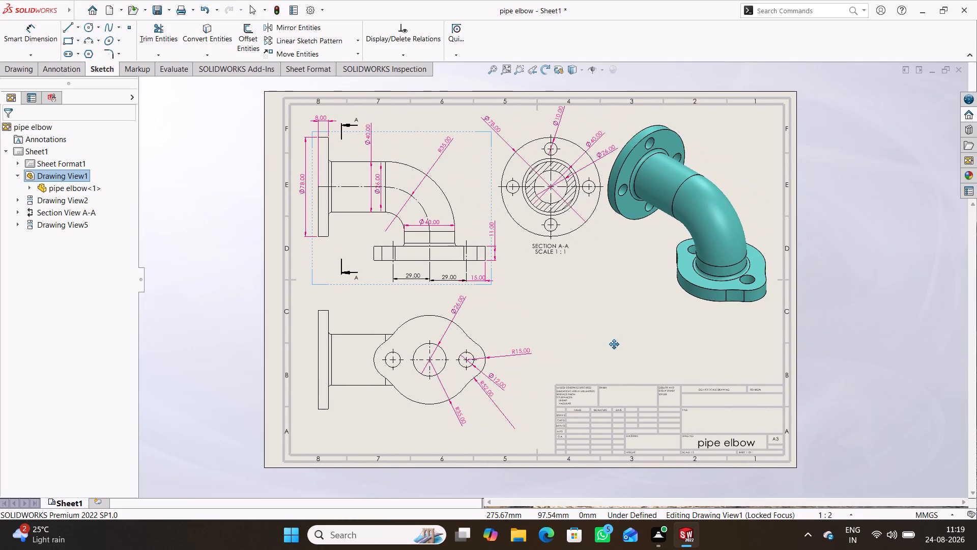
{"action": "middle_click_drag", "start_coordinate": [614, 344], "coordinate": [604, 345]}
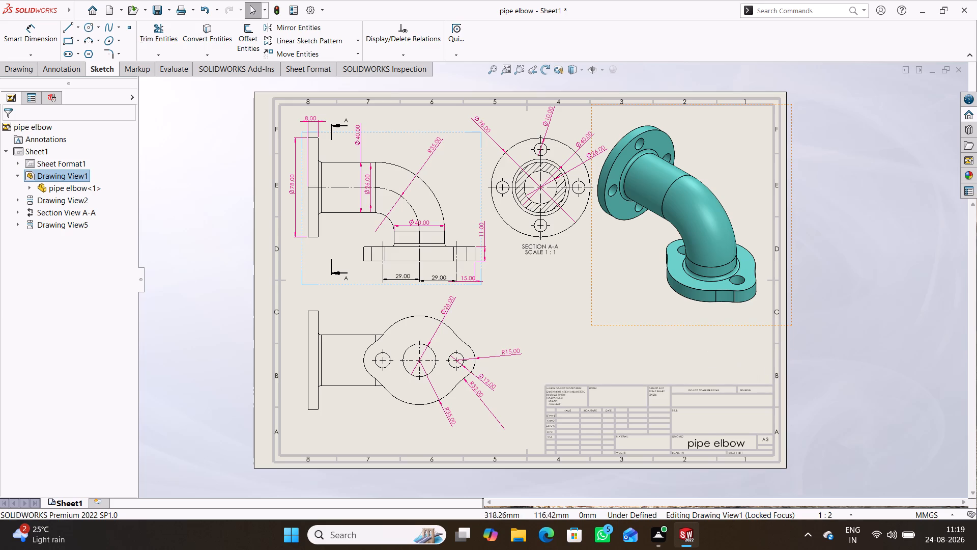
{"action": "key", "text": "ctrl+s"}
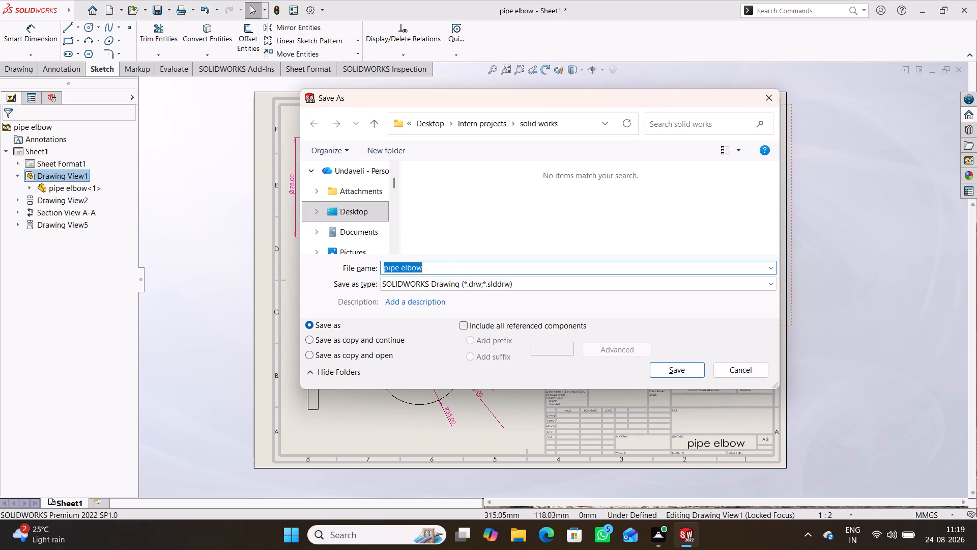
{"action": "left_click", "coordinate": [524, 286]}
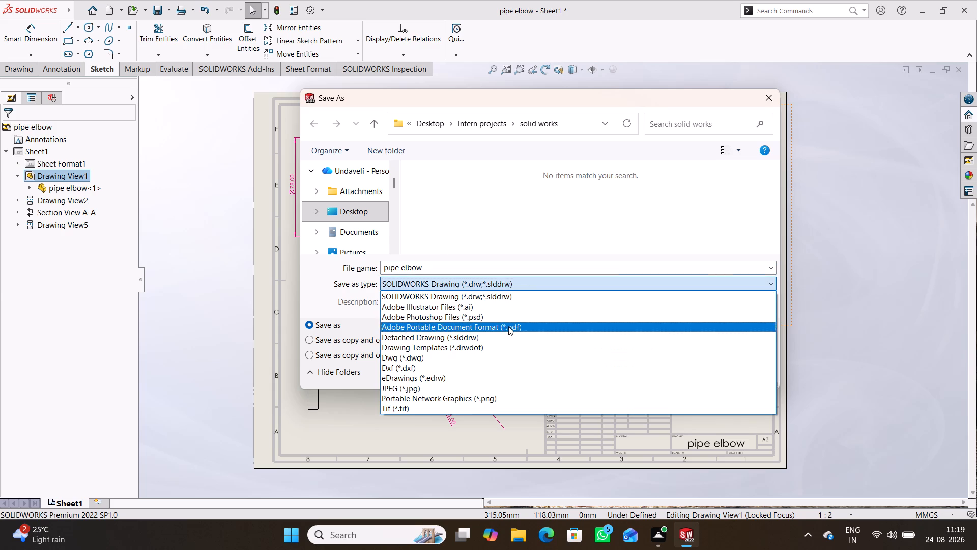
{"action": "left_click", "coordinate": [512, 326]}
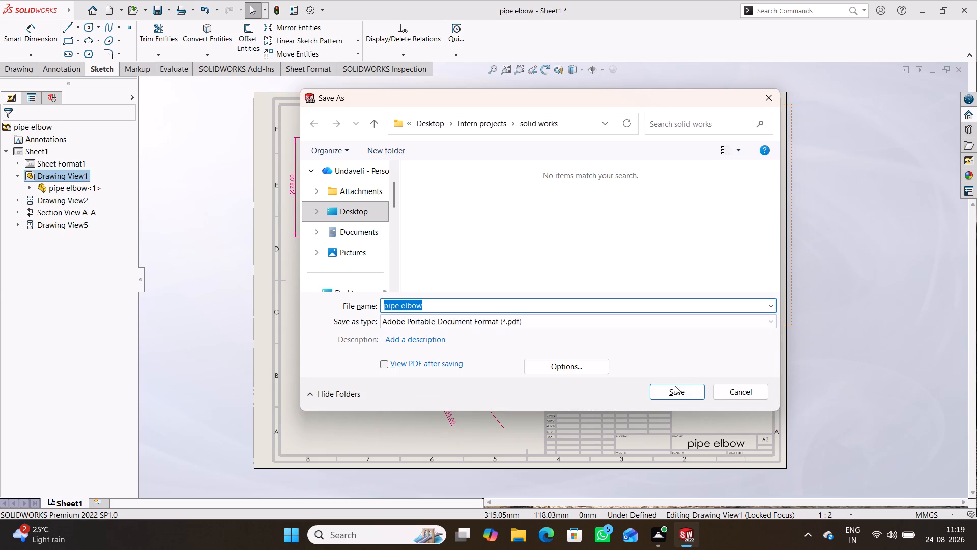
{"action": "left_click", "coordinate": [674, 390]}
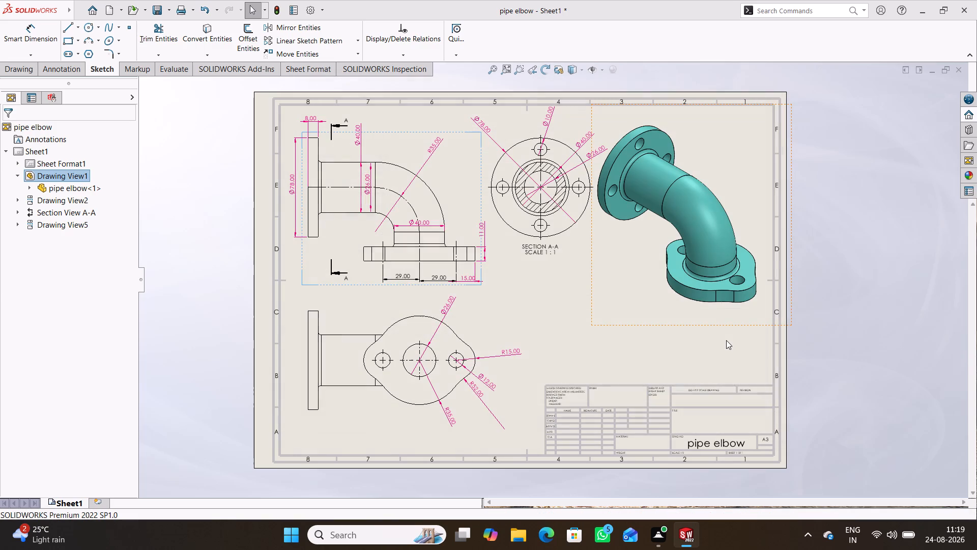